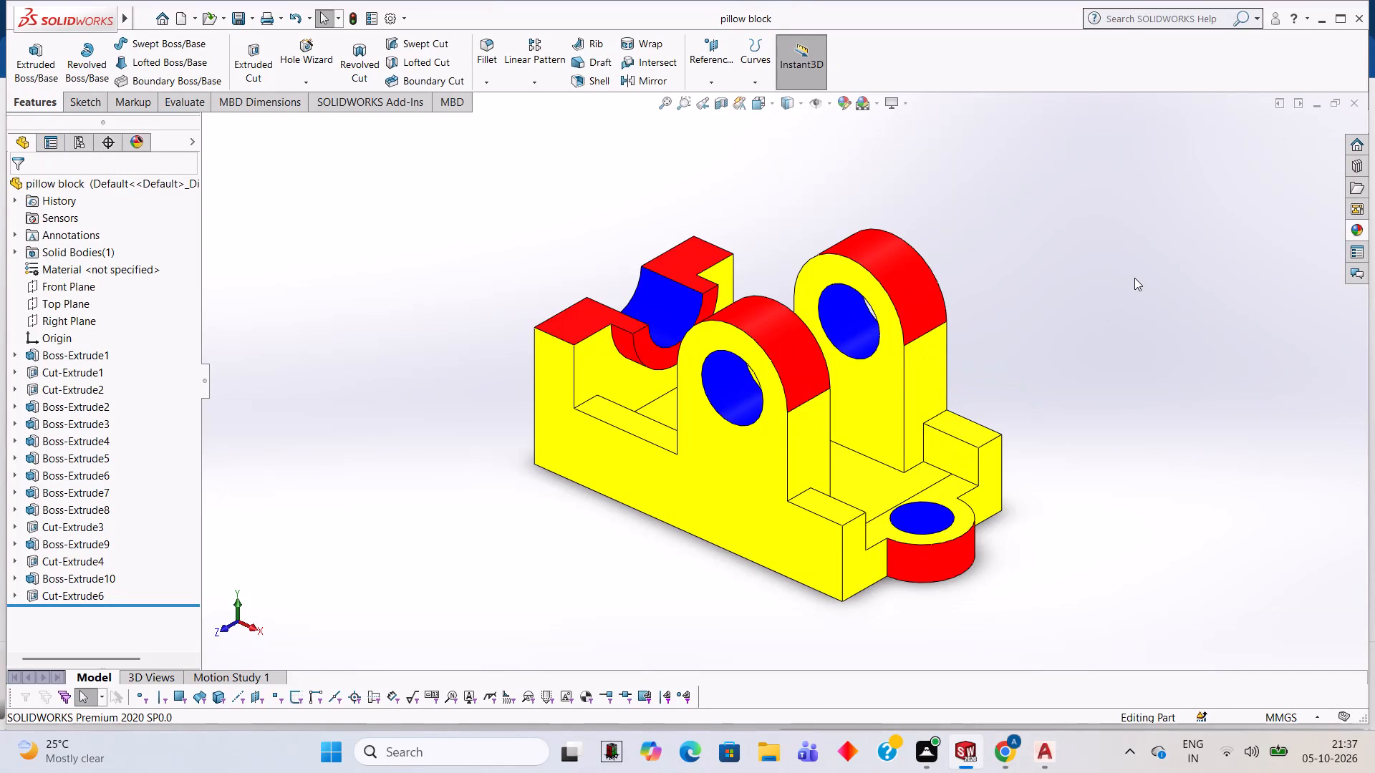
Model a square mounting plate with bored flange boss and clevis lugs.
Close the pillow block document and create a new part document.
{"action": "left_click", "coordinate": [1350, 104]}
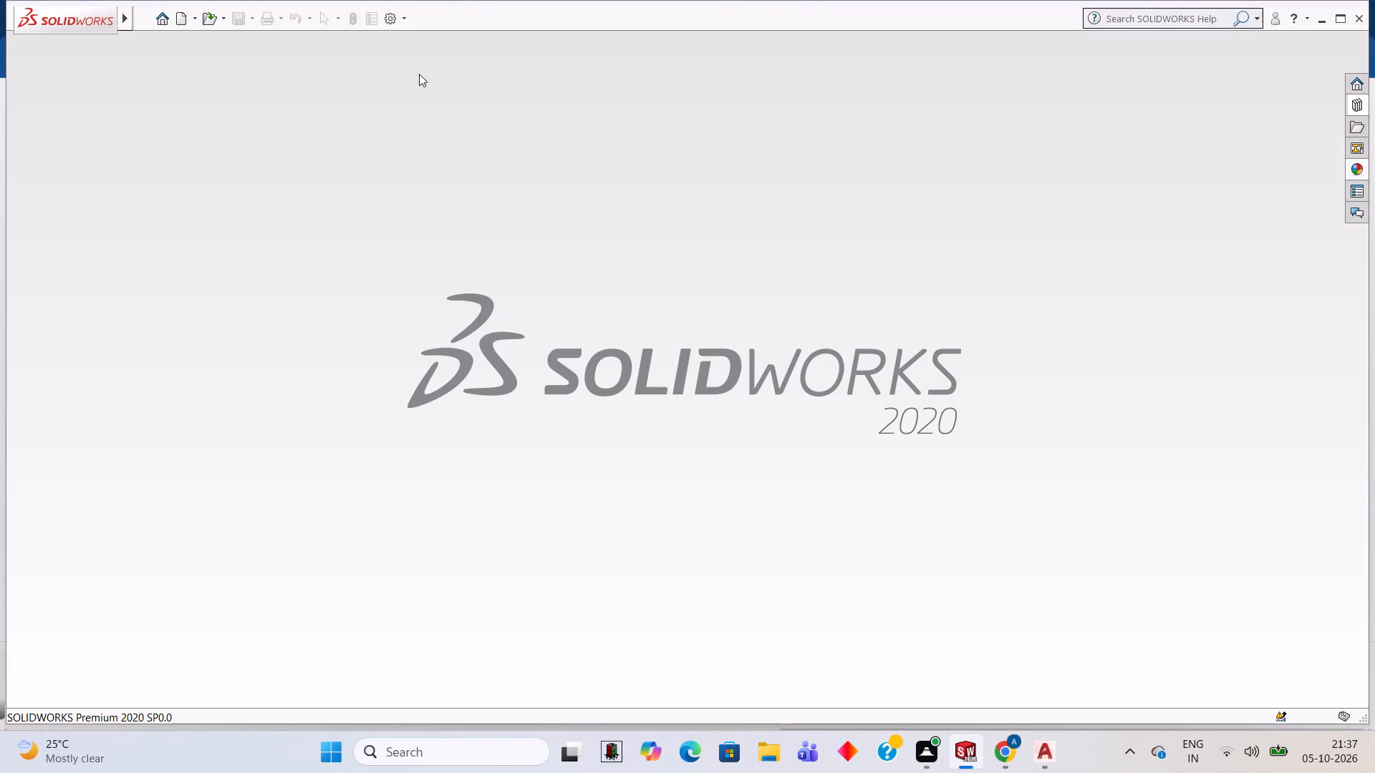
{"action": "left_click", "coordinate": [178, 22]}
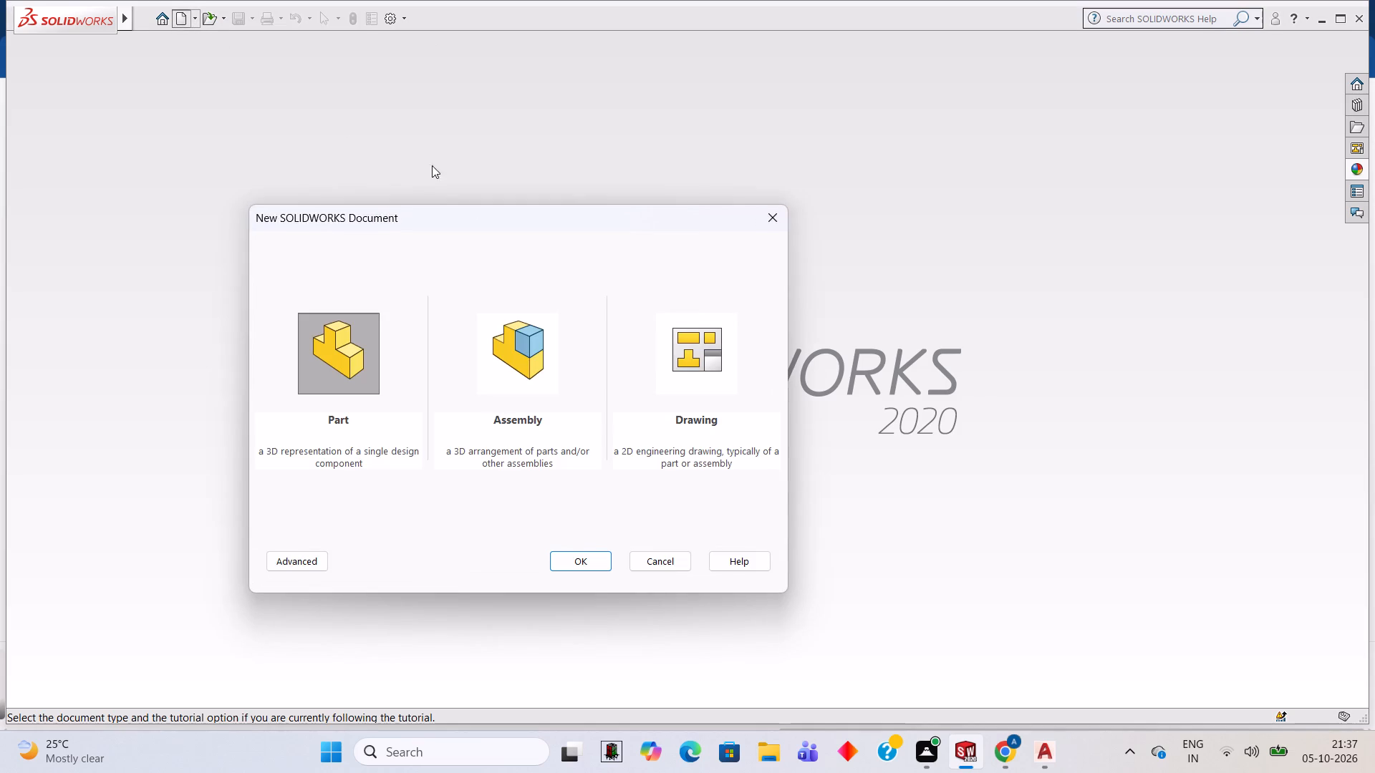
{"action": "left_click", "coordinate": [578, 560]}
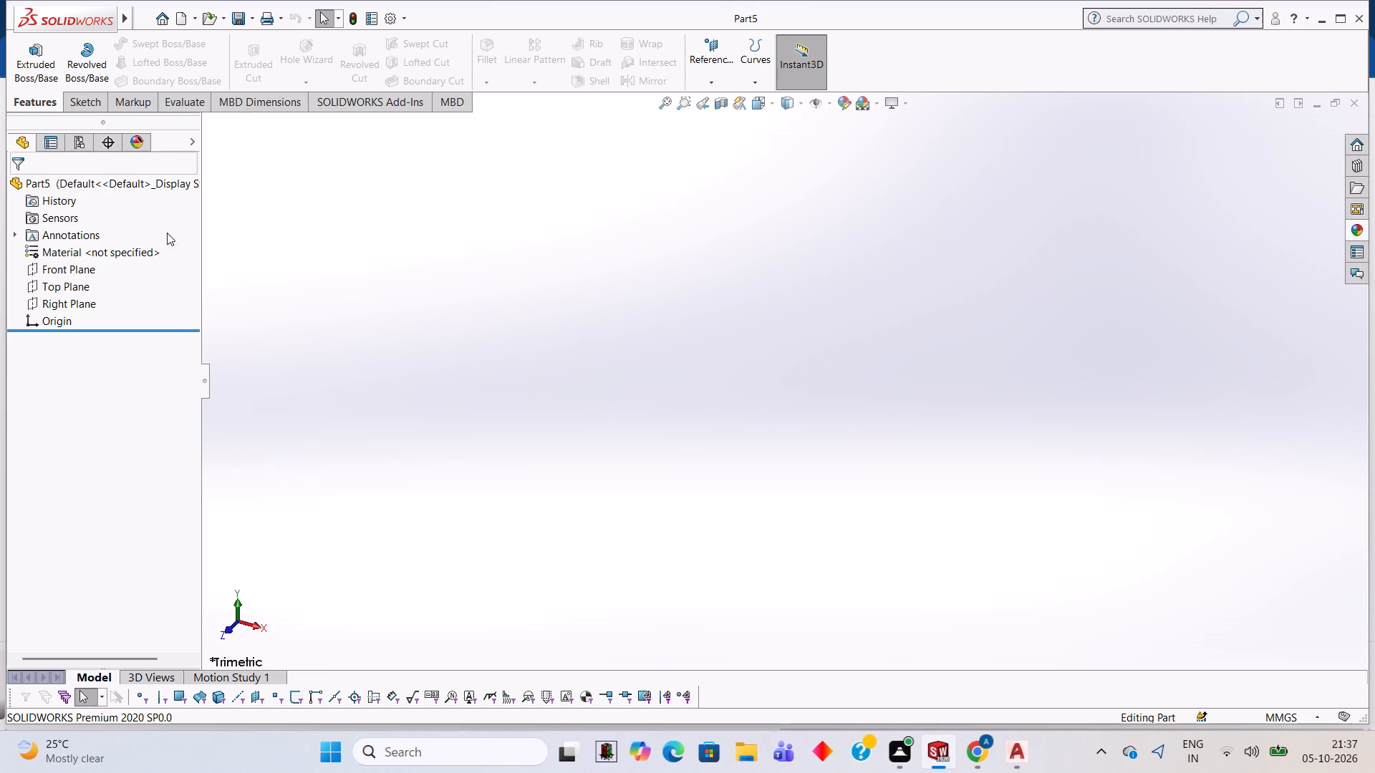
Start a new sketch on the Front Plane.
{"action": "left_click", "coordinate": [67, 269]}
{"action": "left_click", "coordinate": [72, 243]}
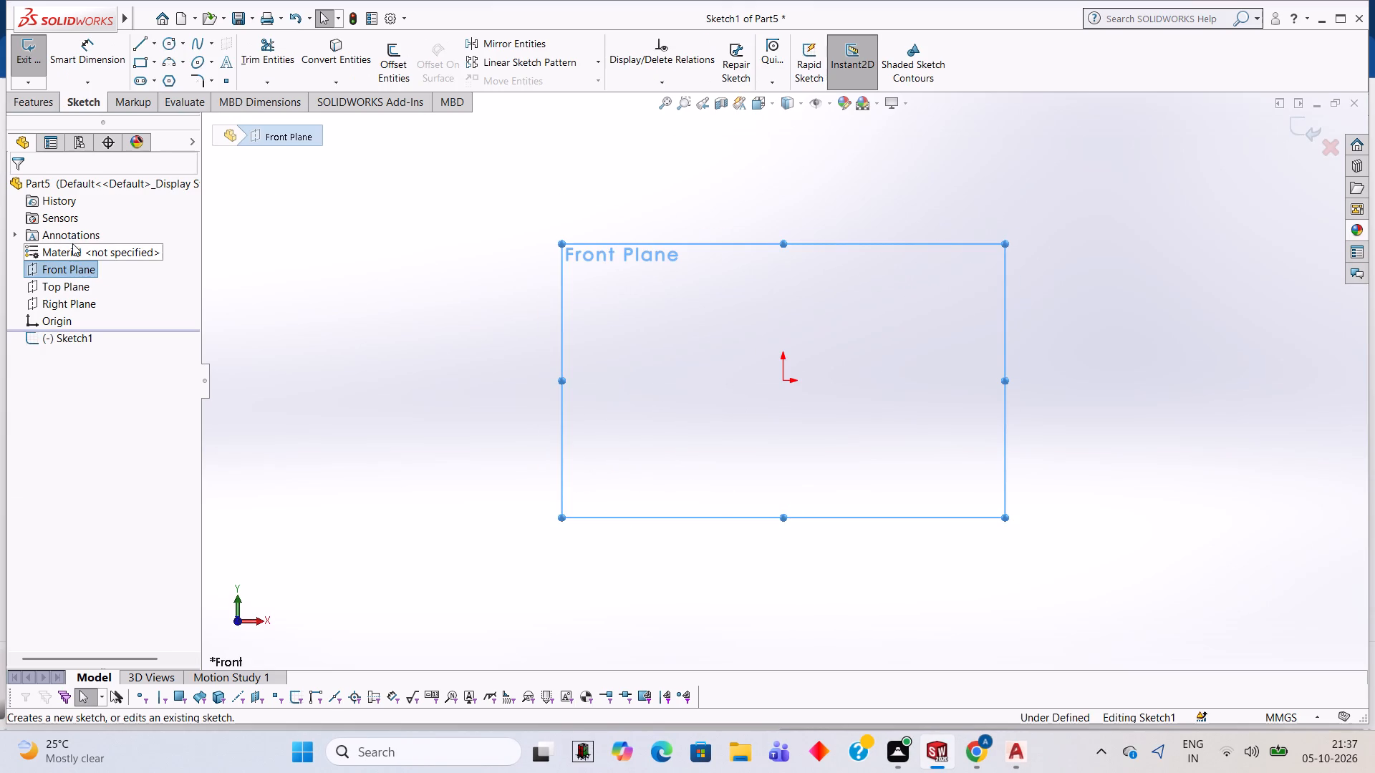
{"action": "left_click", "coordinate": [622, 325]}
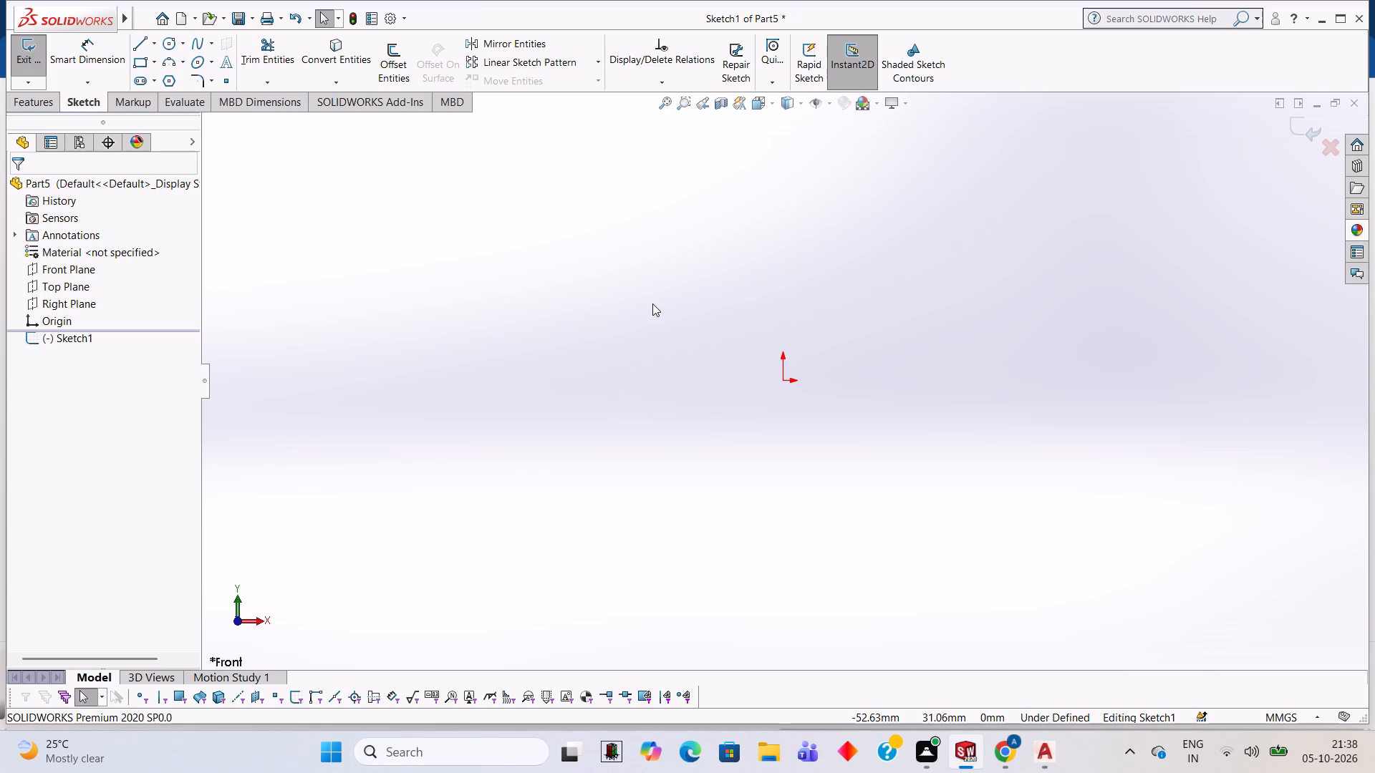
Draw a closed 154 mm square with lines, starting at the origin and extending down and to the right.
{"action": "left_click", "coordinate": [148, 50]}
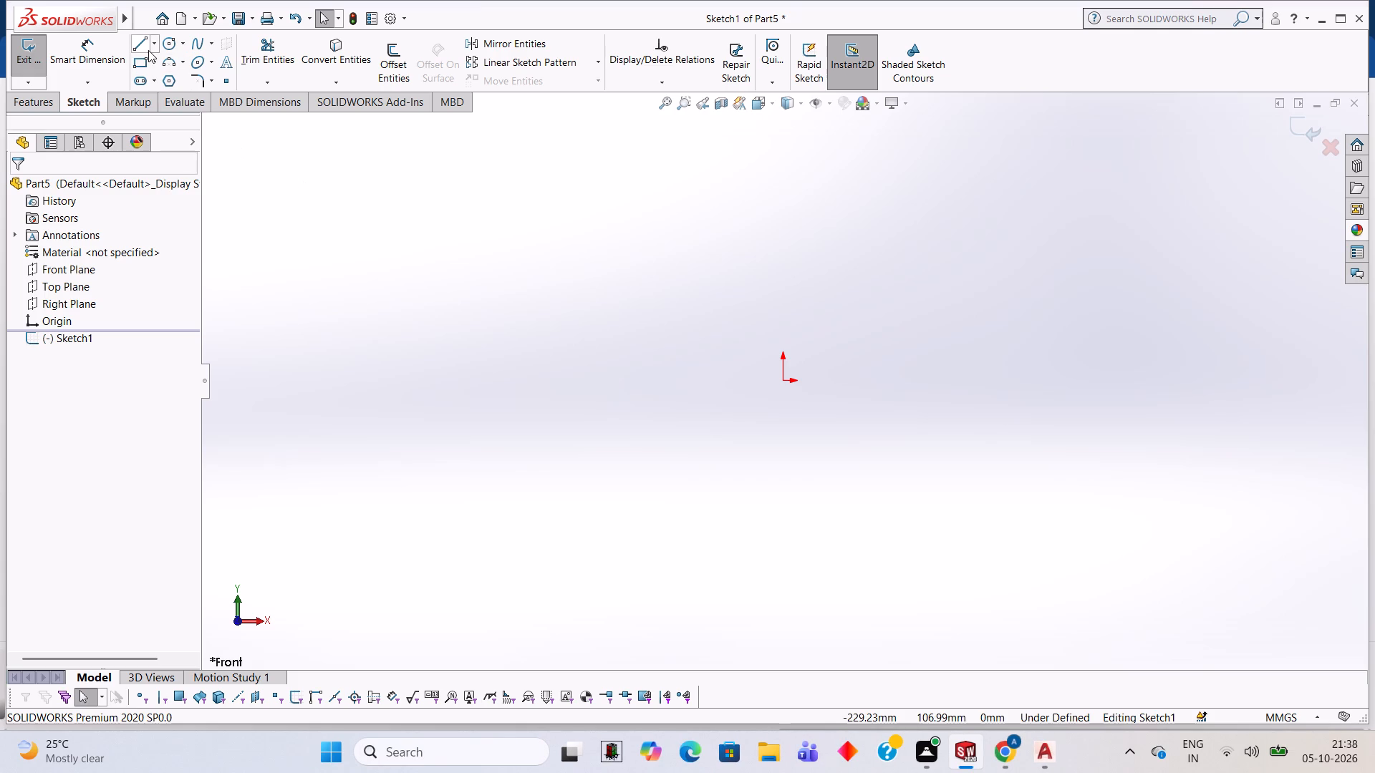
{"action": "left_click", "coordinate": [781, 384]}
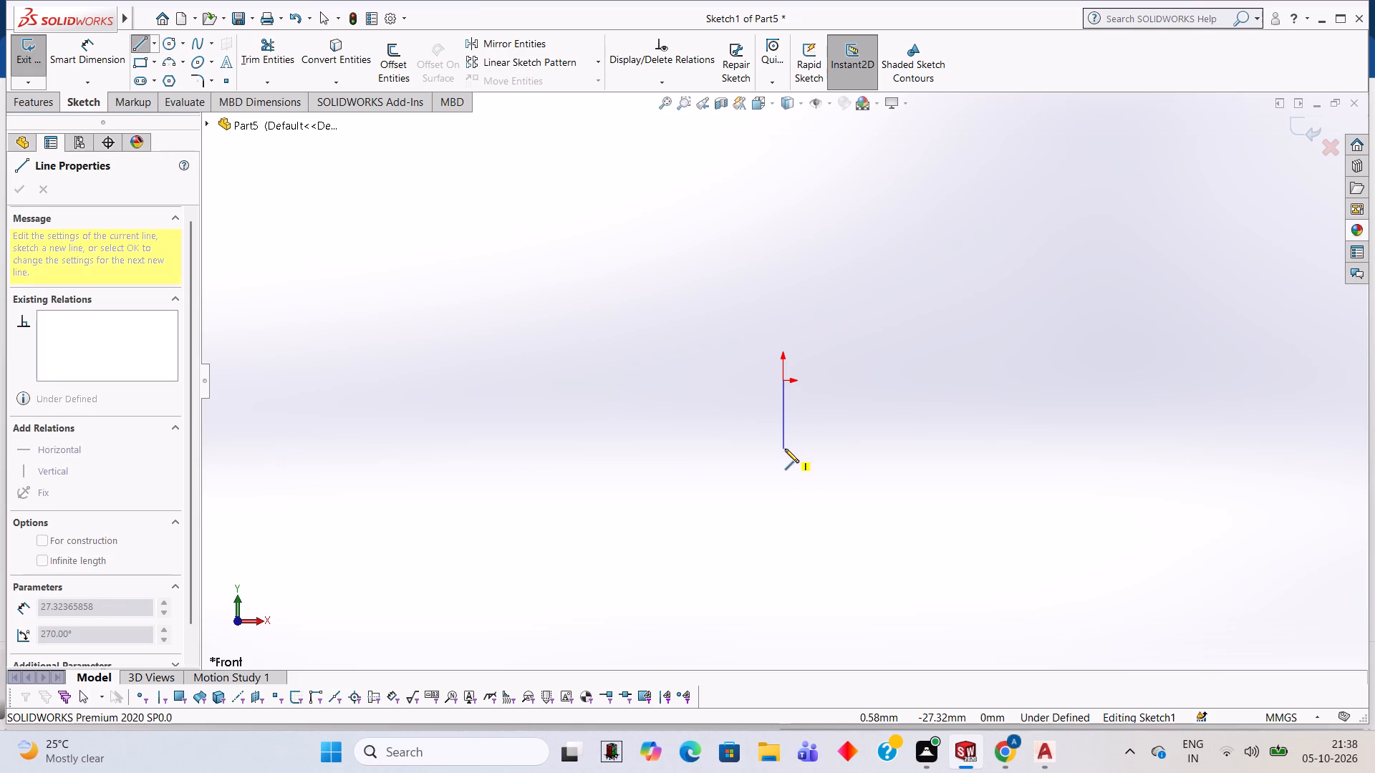
{"action": "type", "text": "154"}
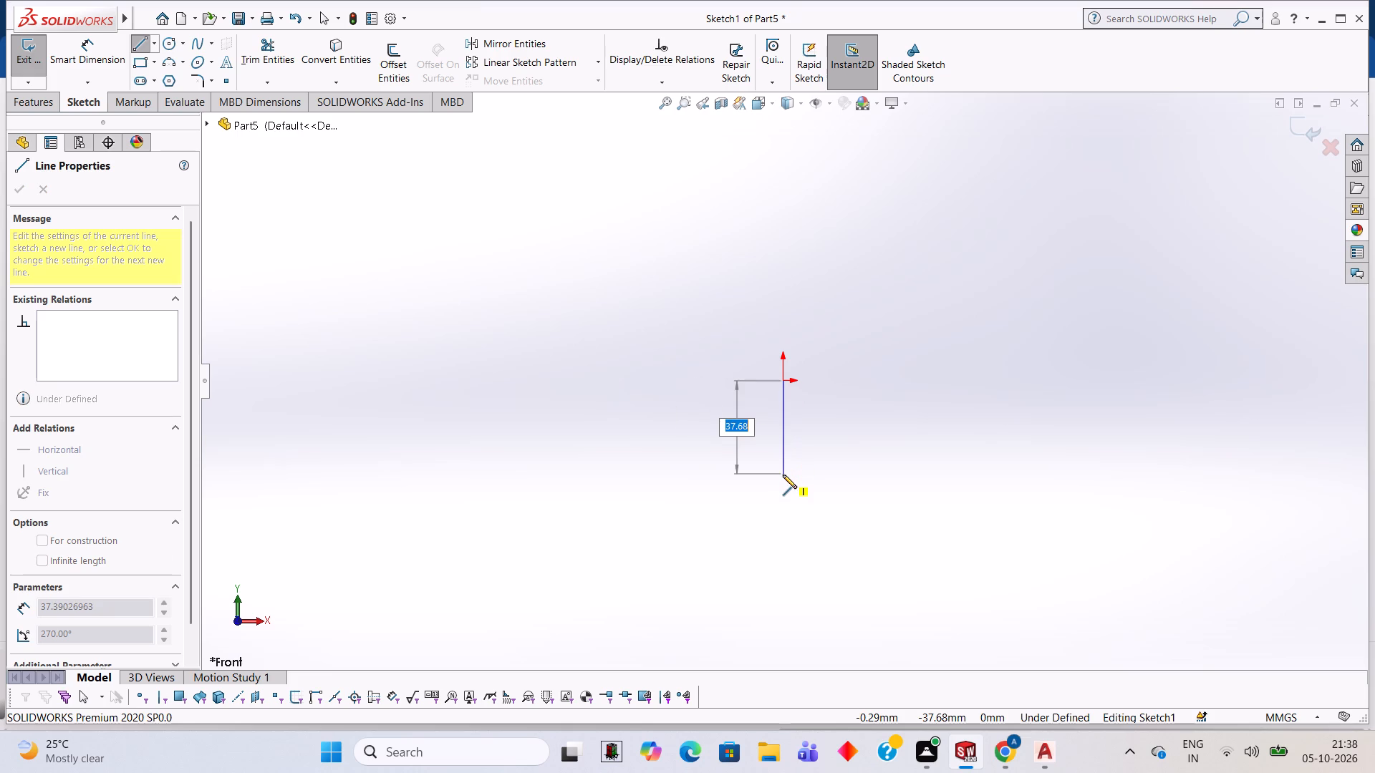
{"action": "type", "text": "154"}
{"action": "key", "text": "Return"}
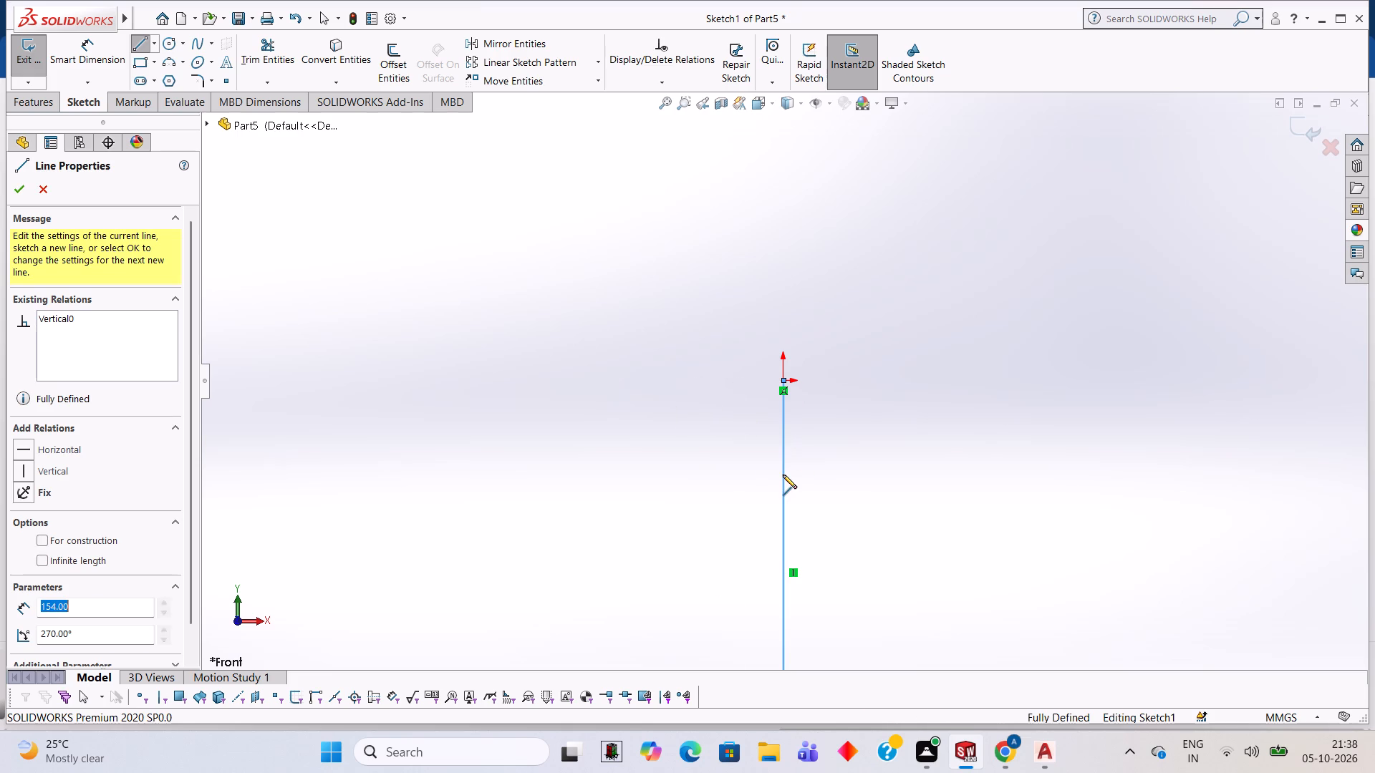
{"action": "scroll", "coordinate": [953, 454], "scroll_direction": "up", "scroll_amount": 5}
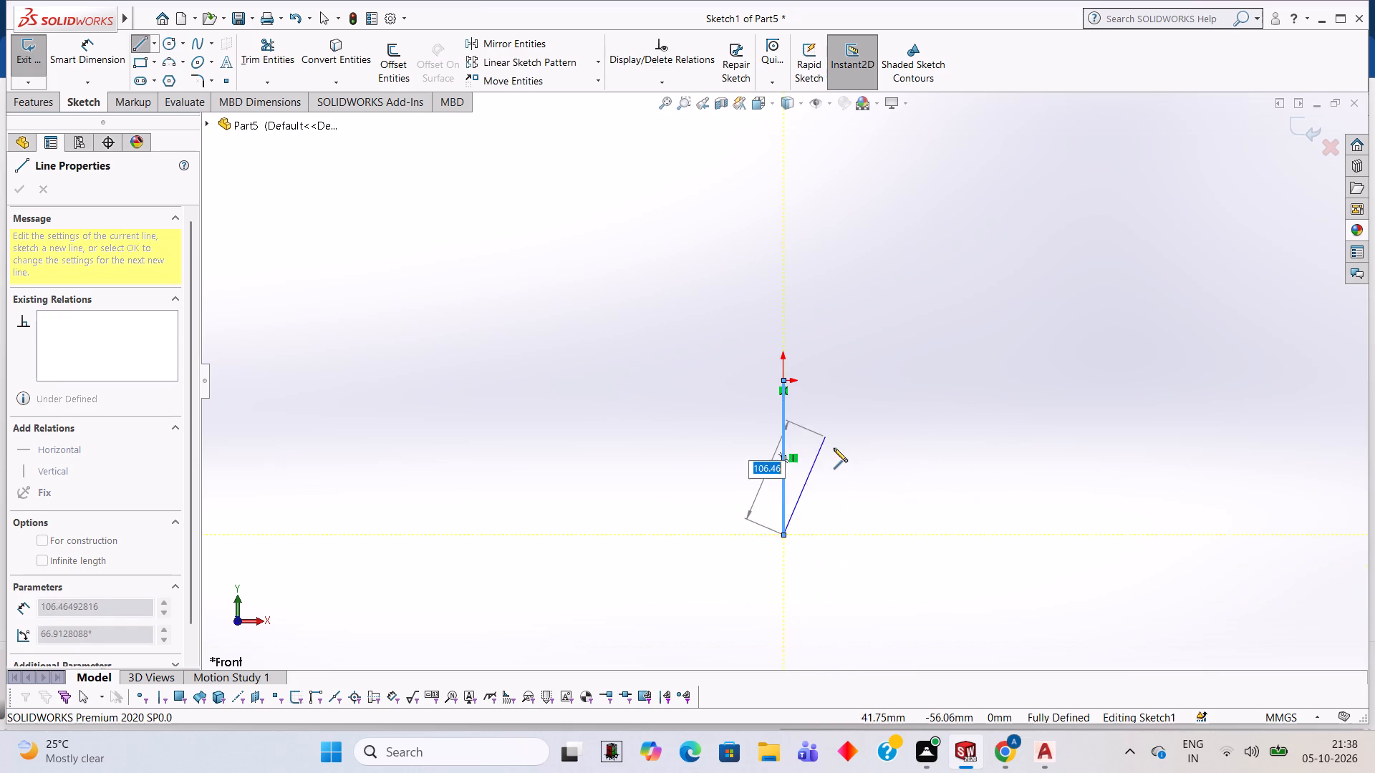
{"action": "scroll", "coordinate": [834, 448], "scroll_direction": "down", "scroll_amount": 3}
{"action": "scroll", "coordinate": [794, 369], "scroll_direction": "down", "scroll_amount": 2}
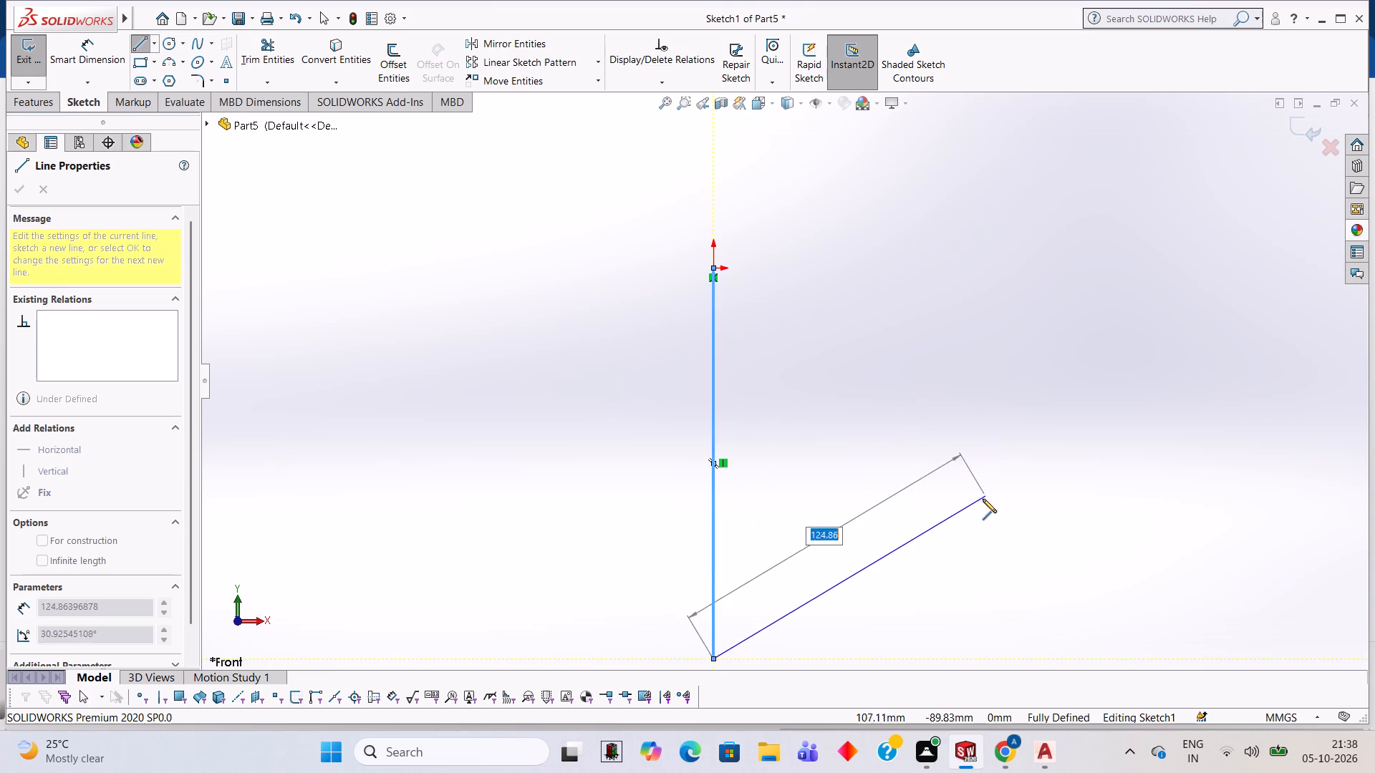
{"action": "scroll", "coordinate": [980, 503], "scroll_direction": "up", "scroll_amount": 1}
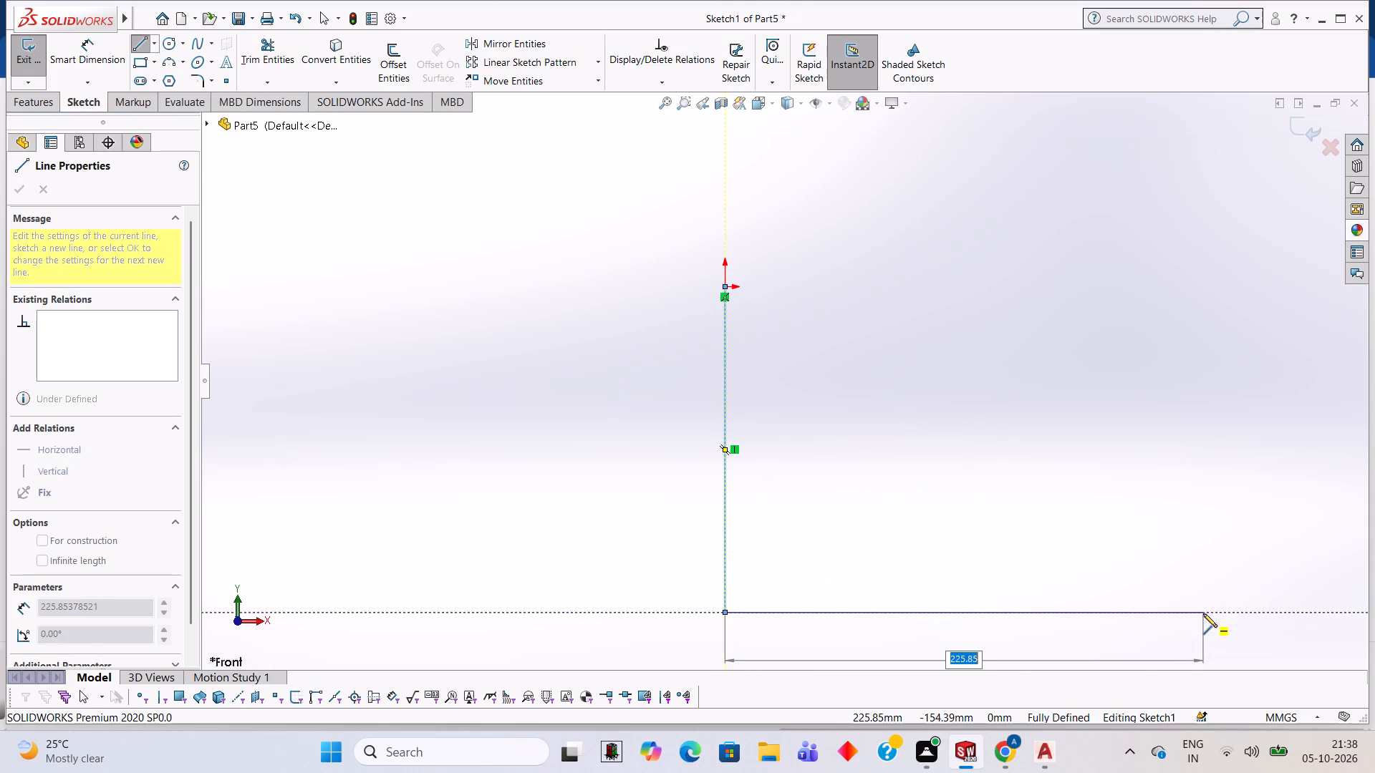
{"action": "type", "text": "154"}
{"action": "key", "text": "Return"}
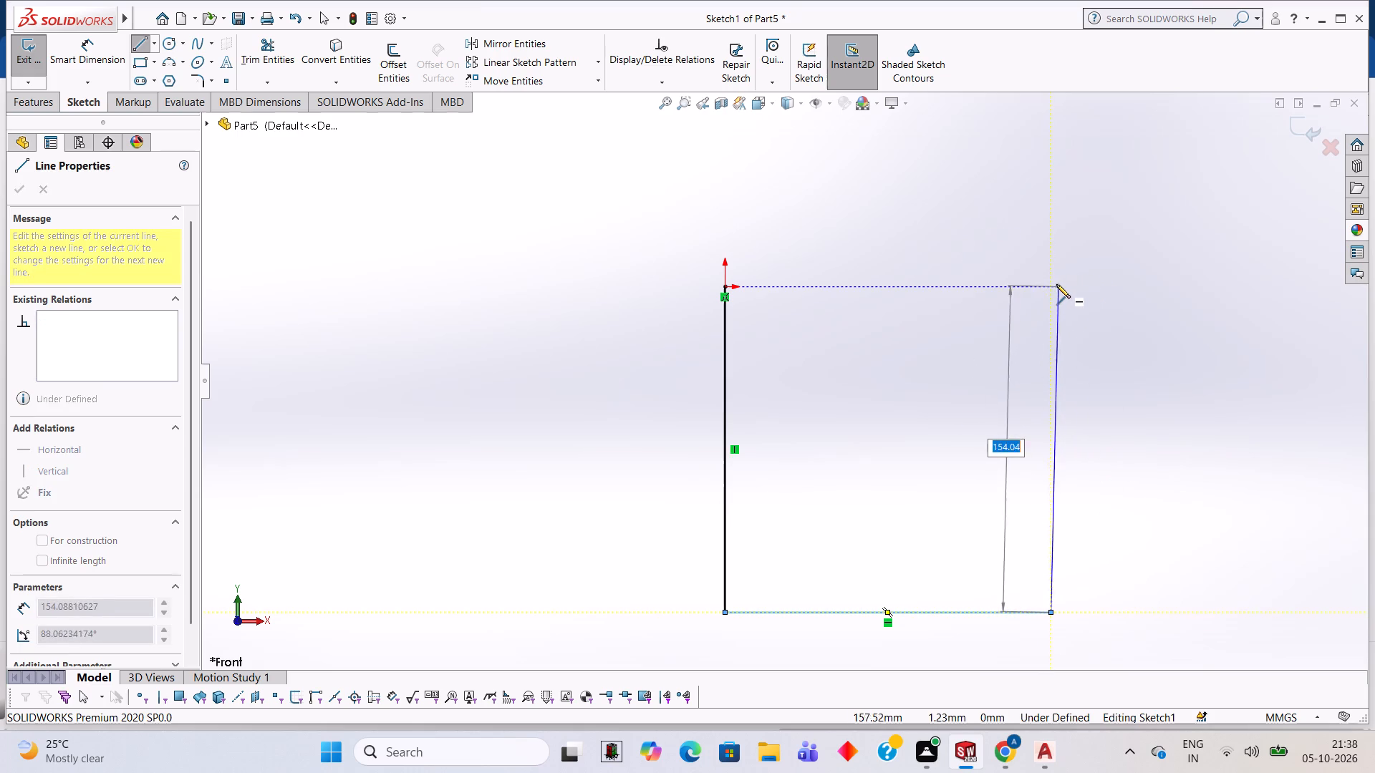
{"action": "left_click", "coordinate": [1052, 284]}
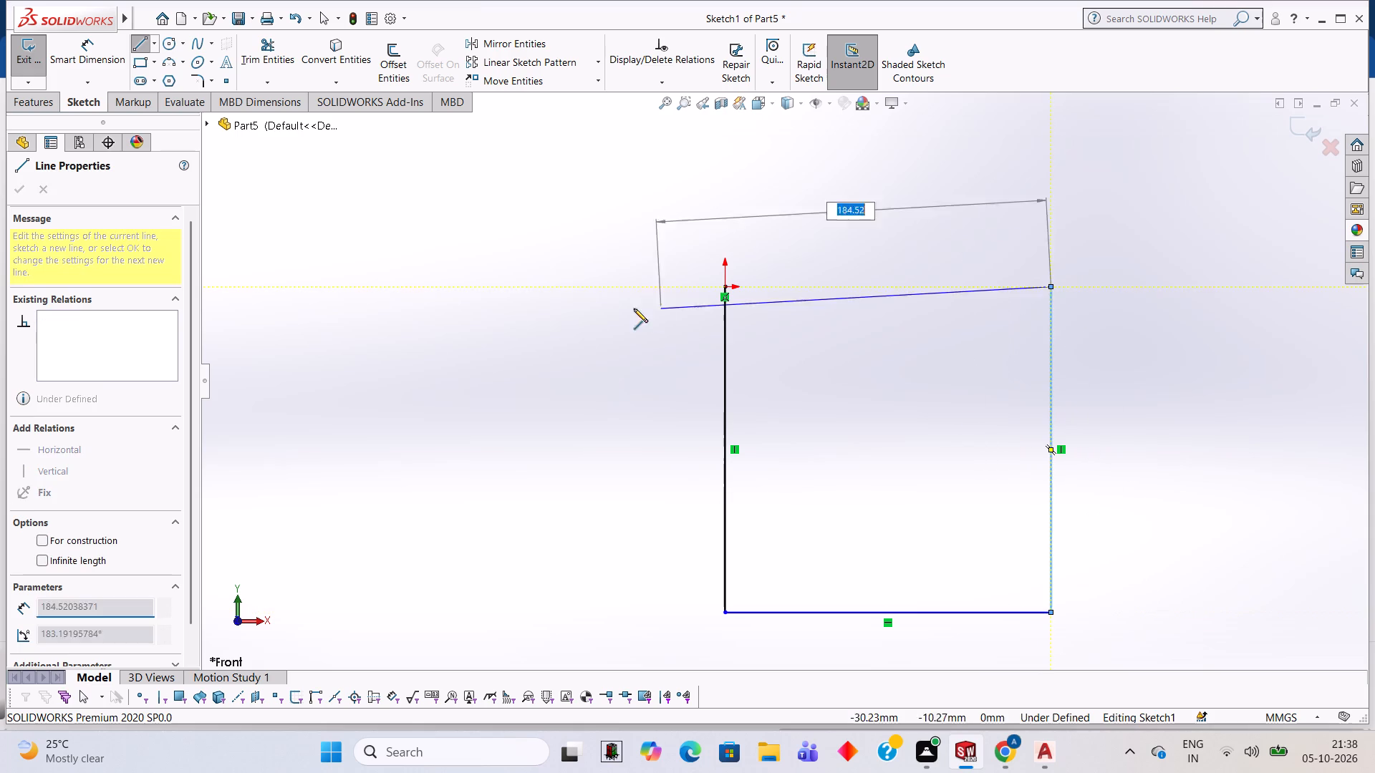
{"action": "left_click", "coordinate": [724, 285]}
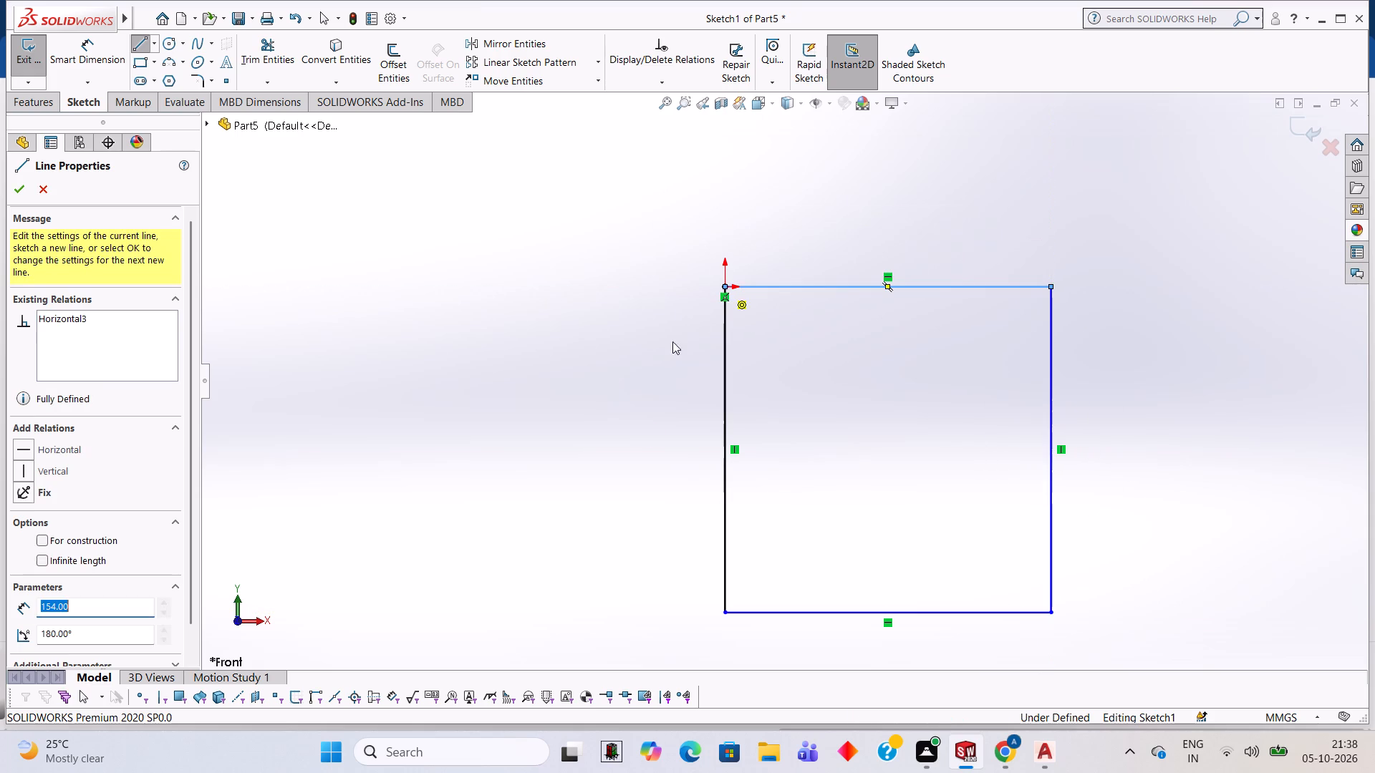
{"action": "key", "text": "Escape"}
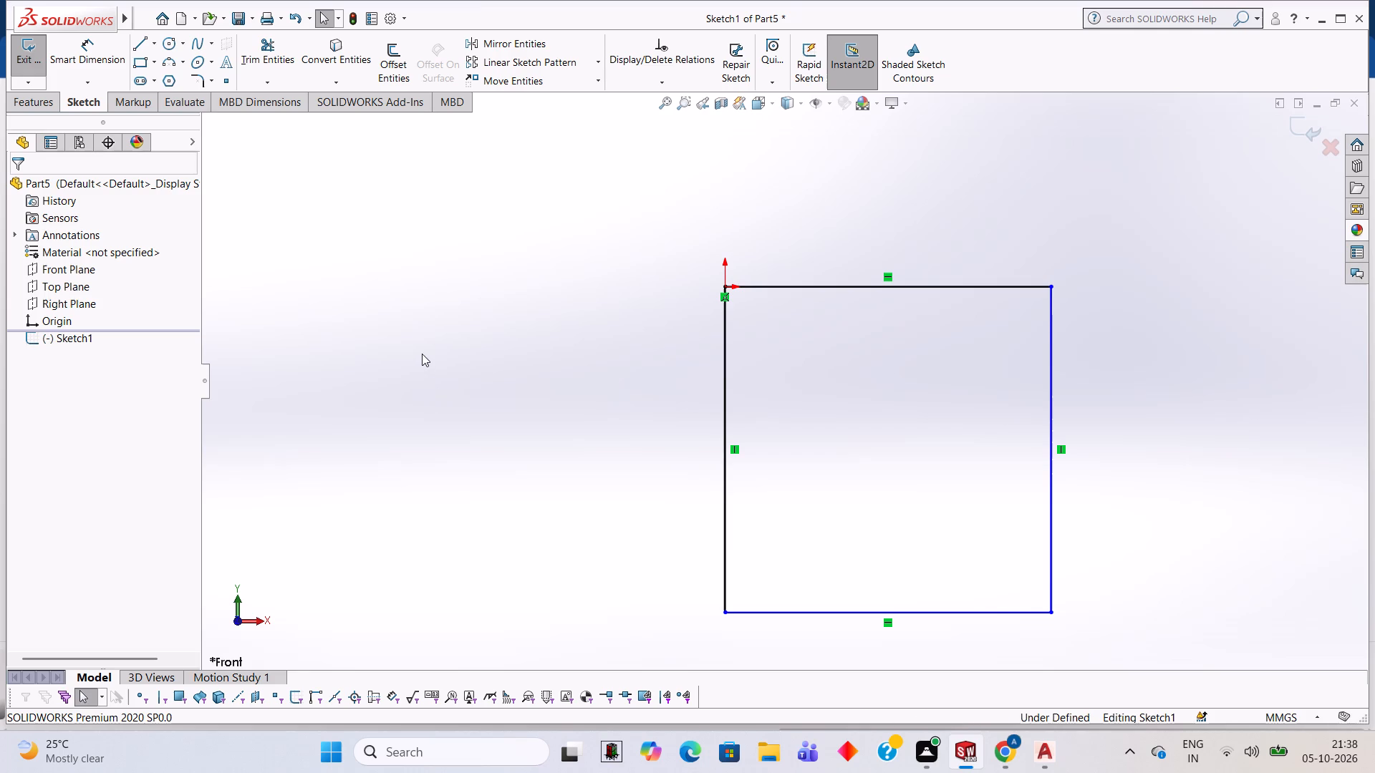
Round all four corners of the square with 26 mm sketch fillets.
{"action": "left_click", "coordinate": [204, 78]}
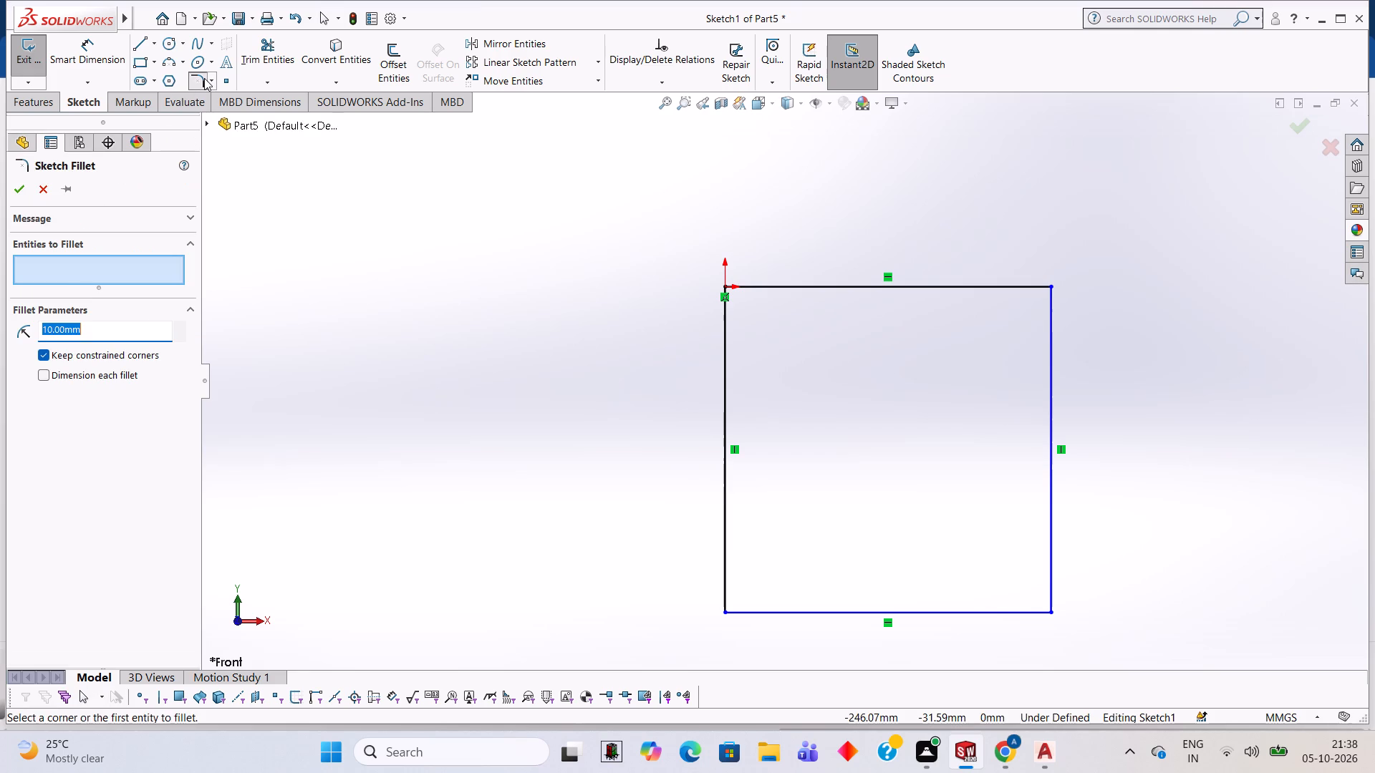
{"action": "type", "text": "26"}
{"action": "key", "text": "Return"}
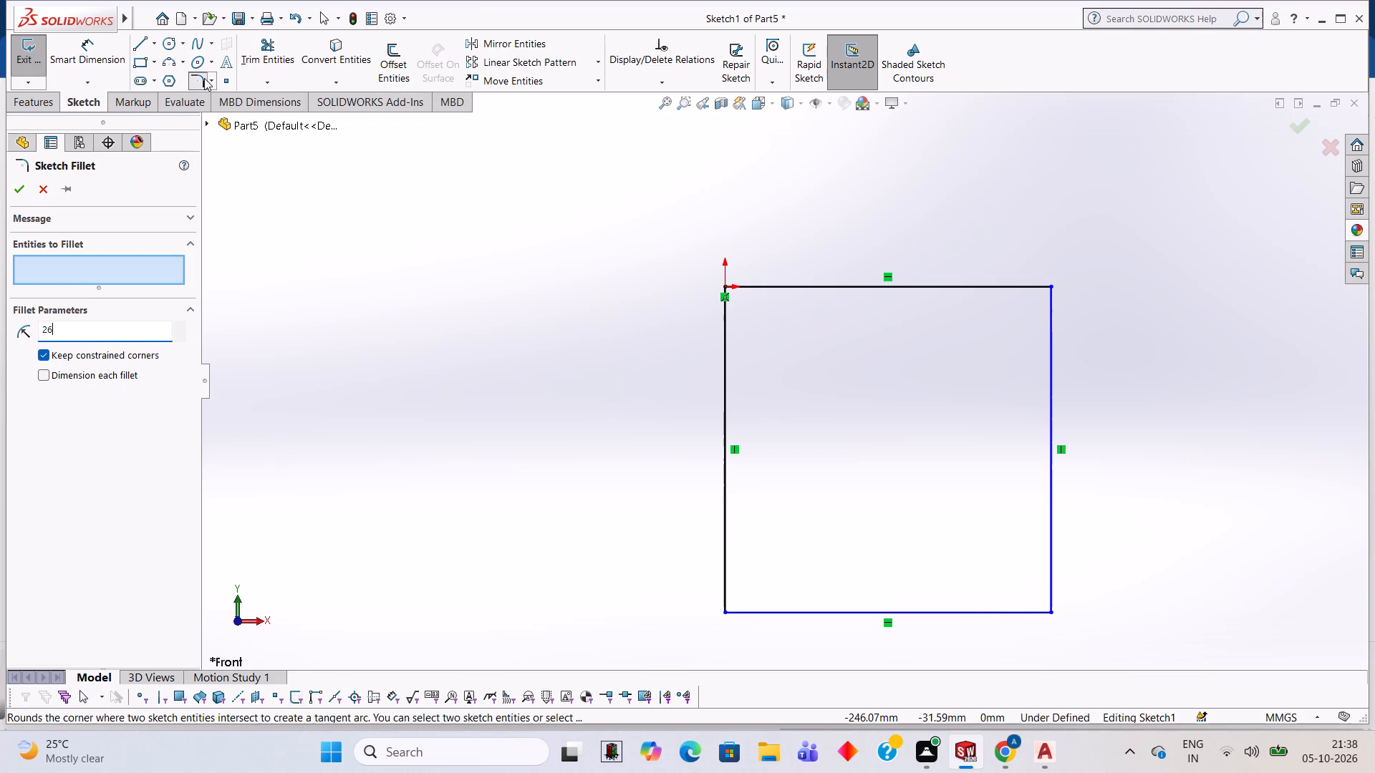
{"action": "left_click", "coordinate": [728, 323]}
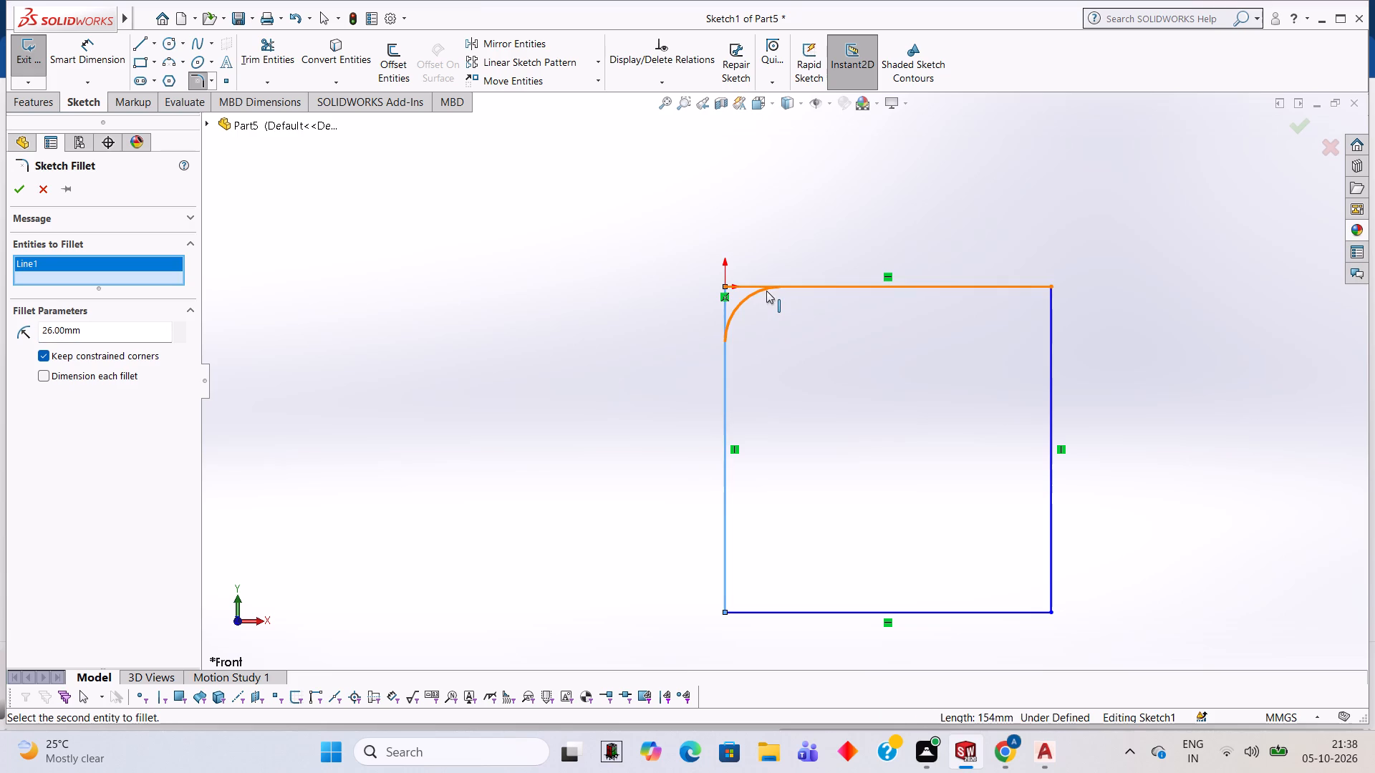
{"action": "left_click", "coordinate": [766, 291]}
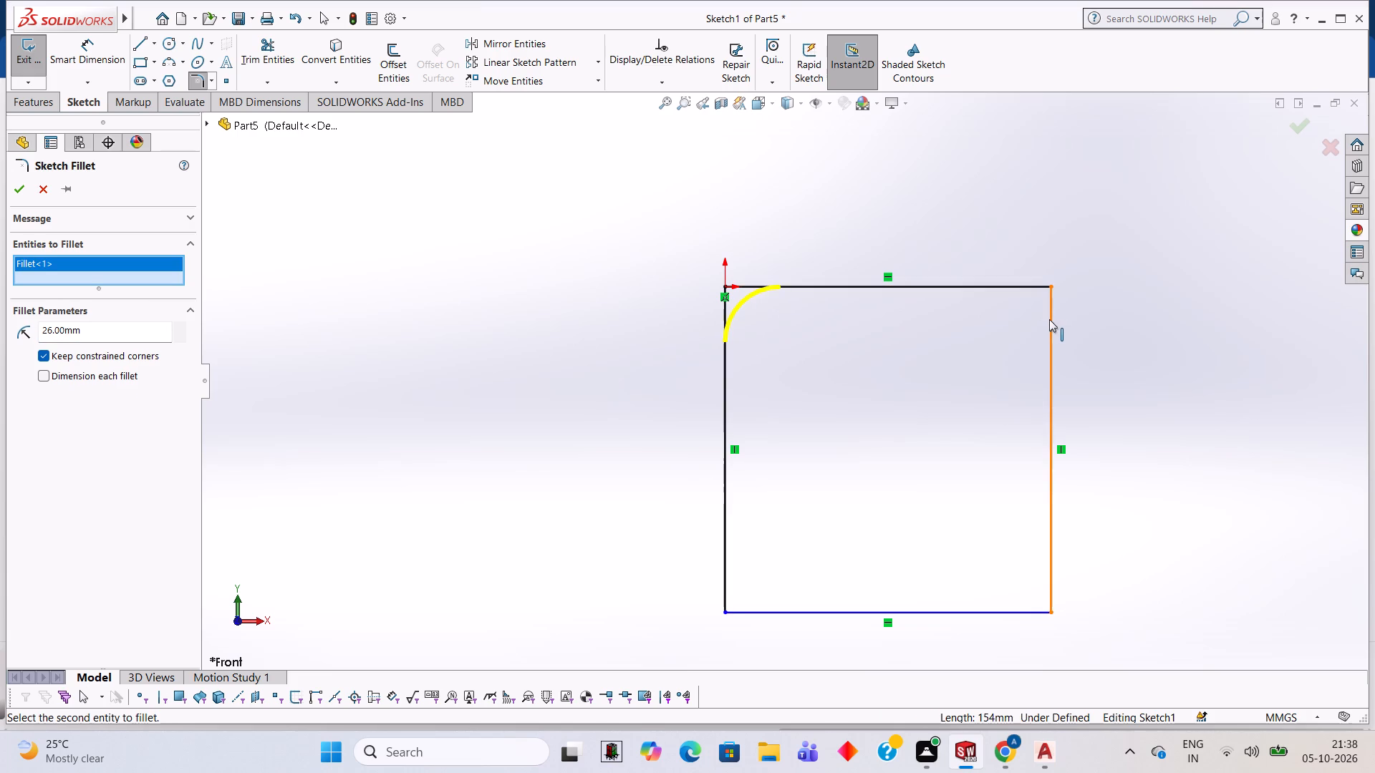
{"action": "left_click", "coordinate": [1049, 319]}
{"action": "left_click", "coordinate": [1021, 284]}
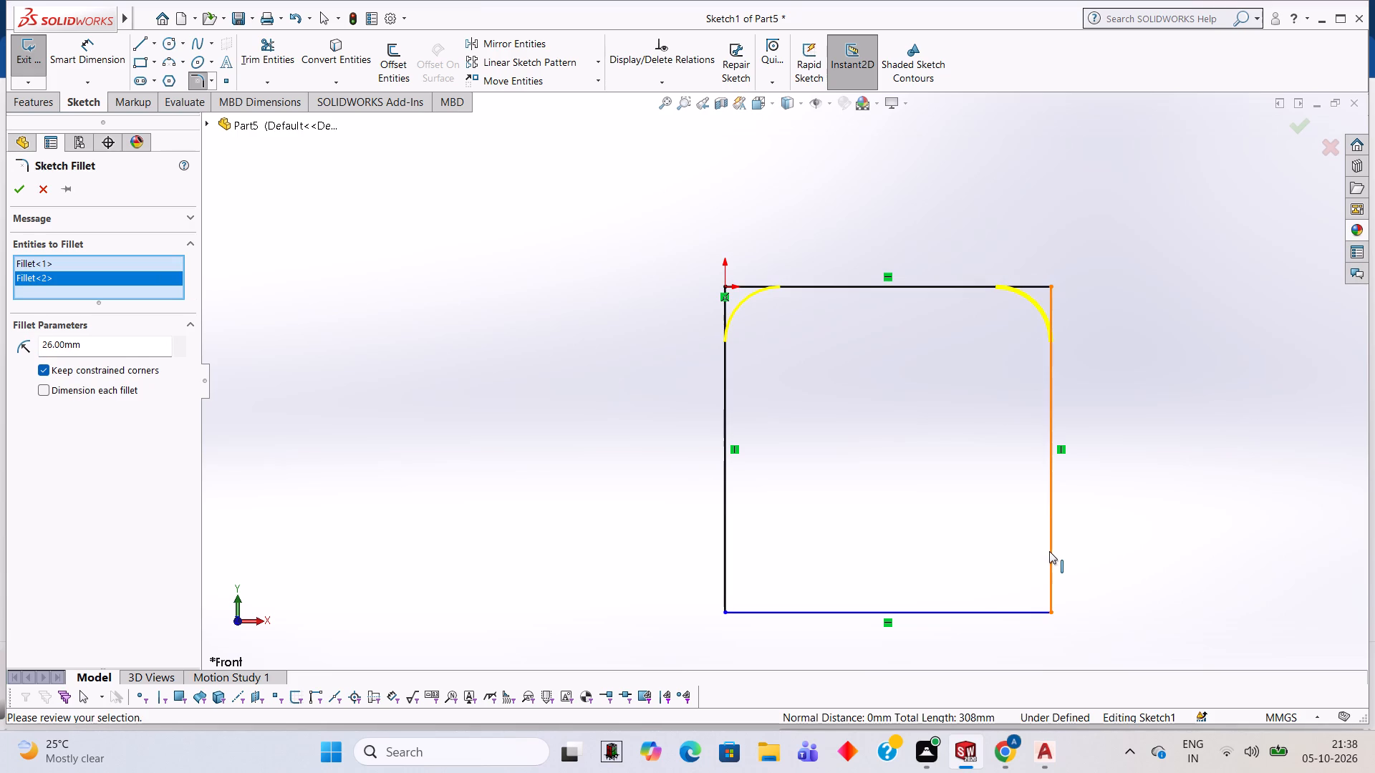
{"action": "left_click", "coordinate": [1049, 551]}
{"action": "left_click", "coordinate": [1010, 616]}
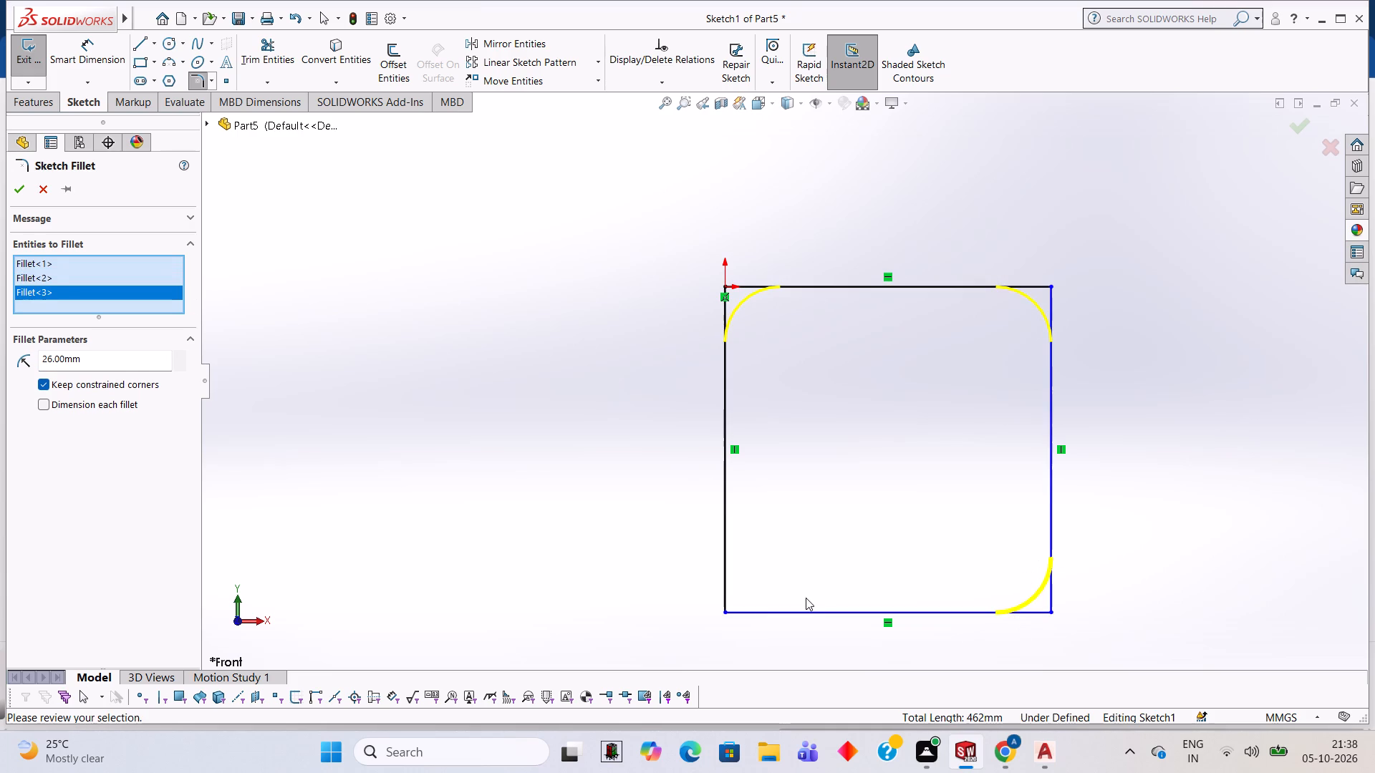
{"action": "left_click", "coordinate": [767, 609]}
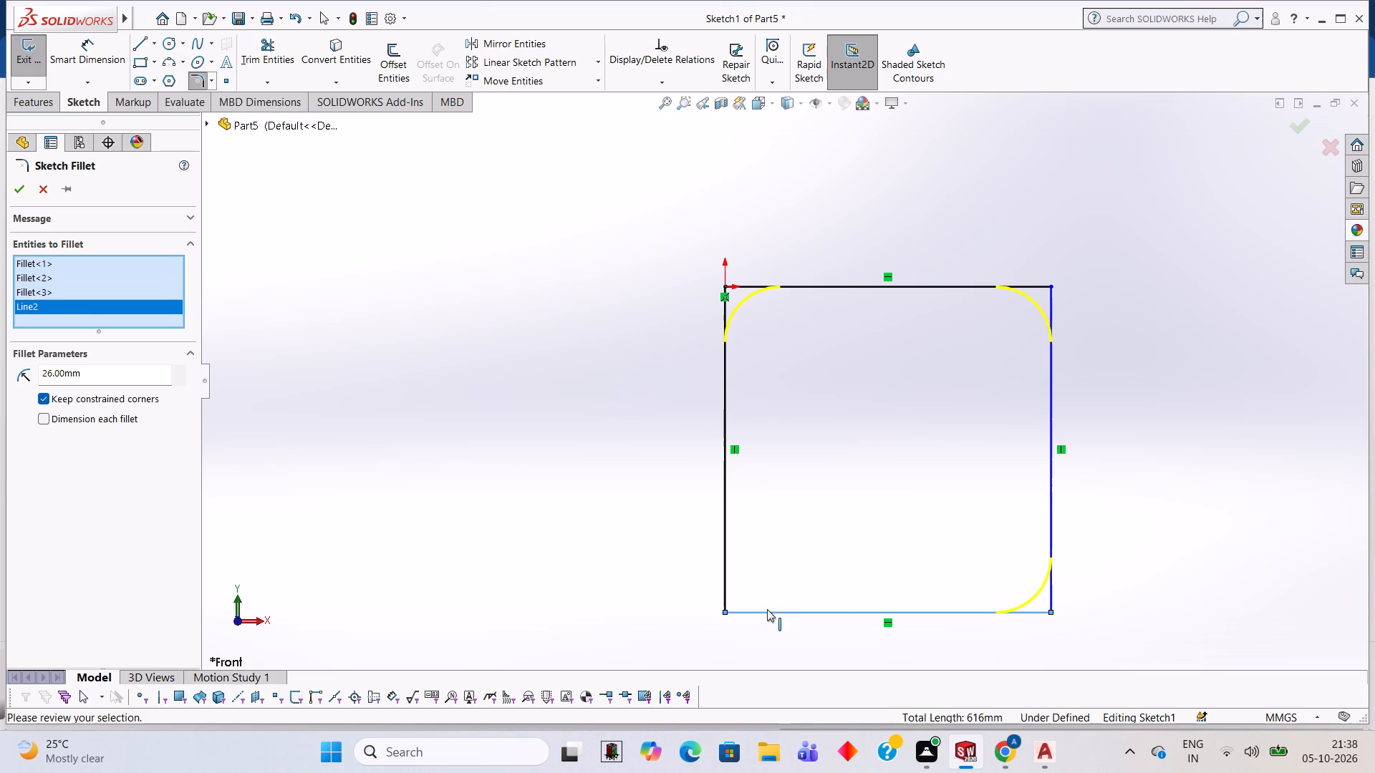
{"action": "left_click", "coordinate": [726, 541]}
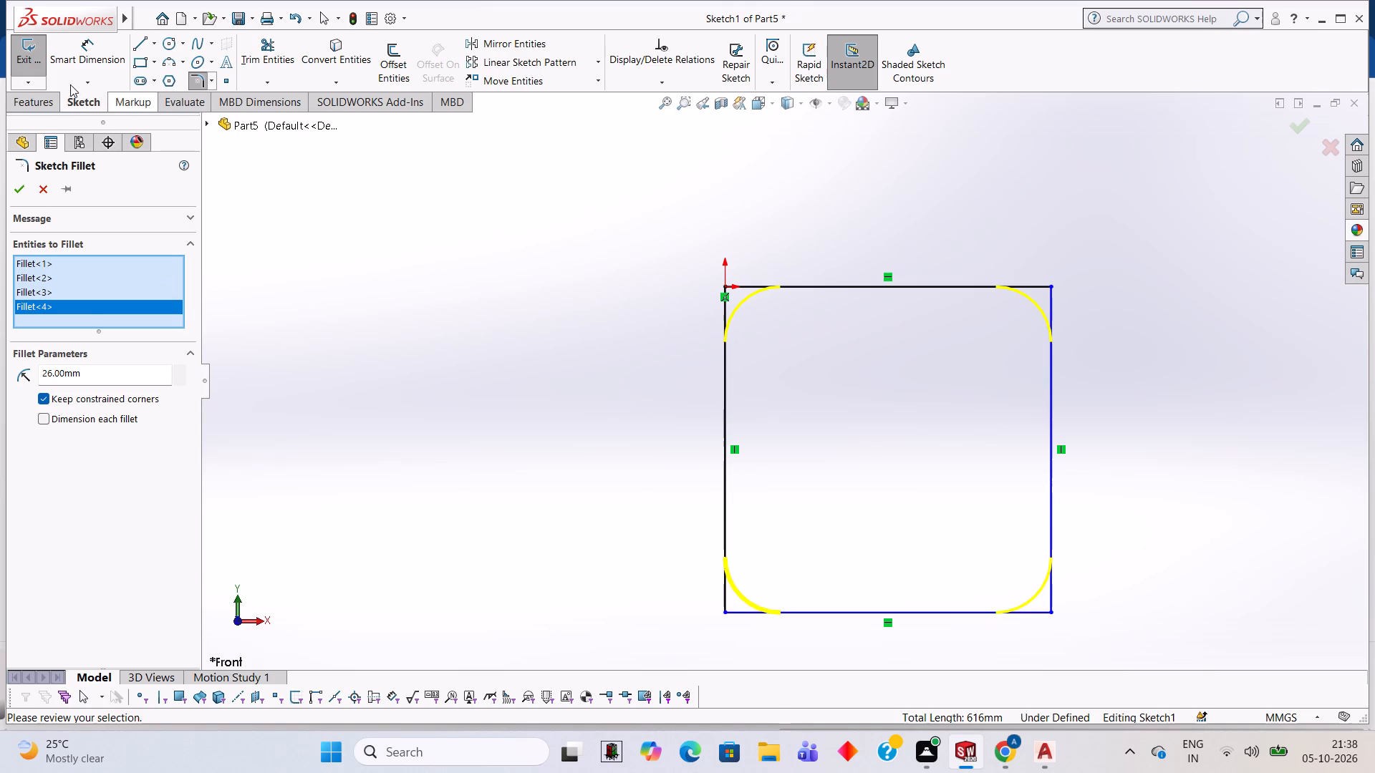
{"action": "left_click", "coordinate": [25, 188]}
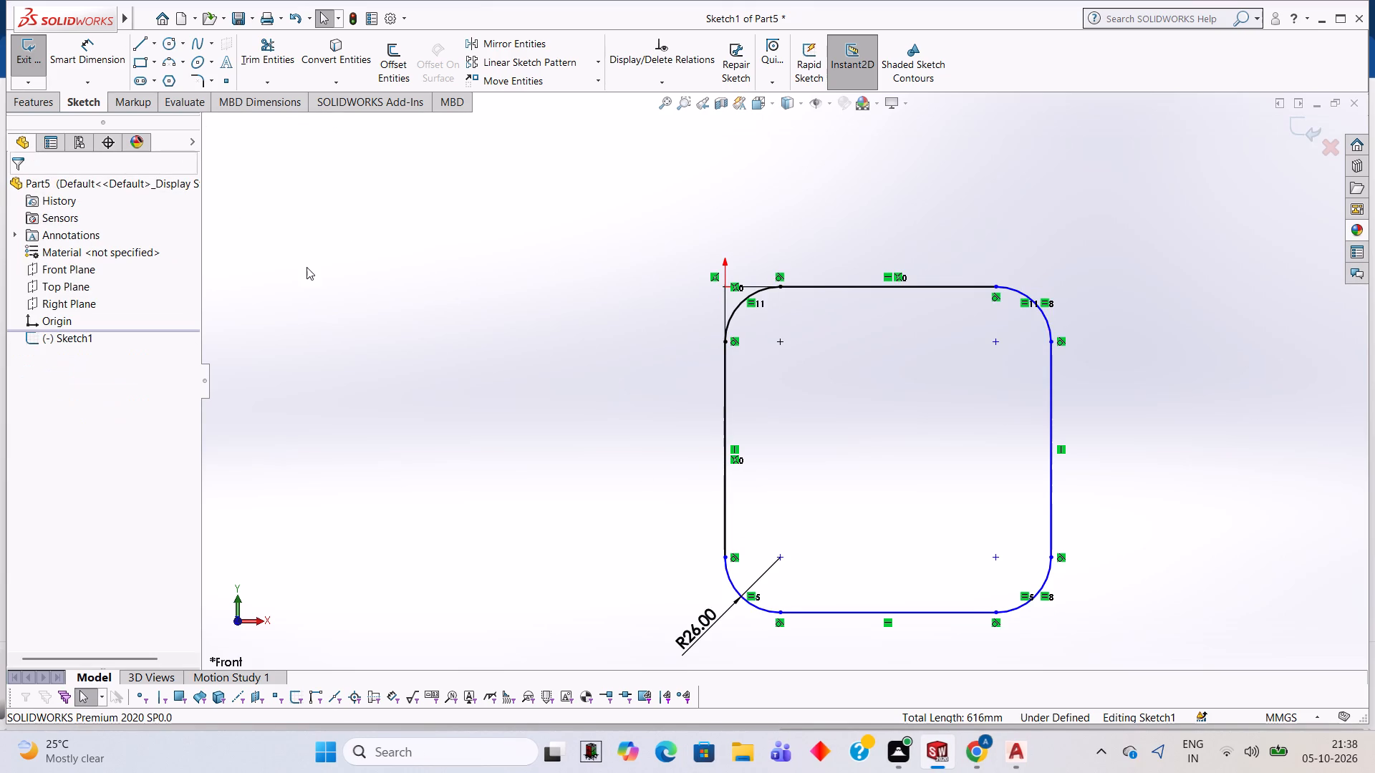
{"action": "left_click", "coordinate": [307, 267]}
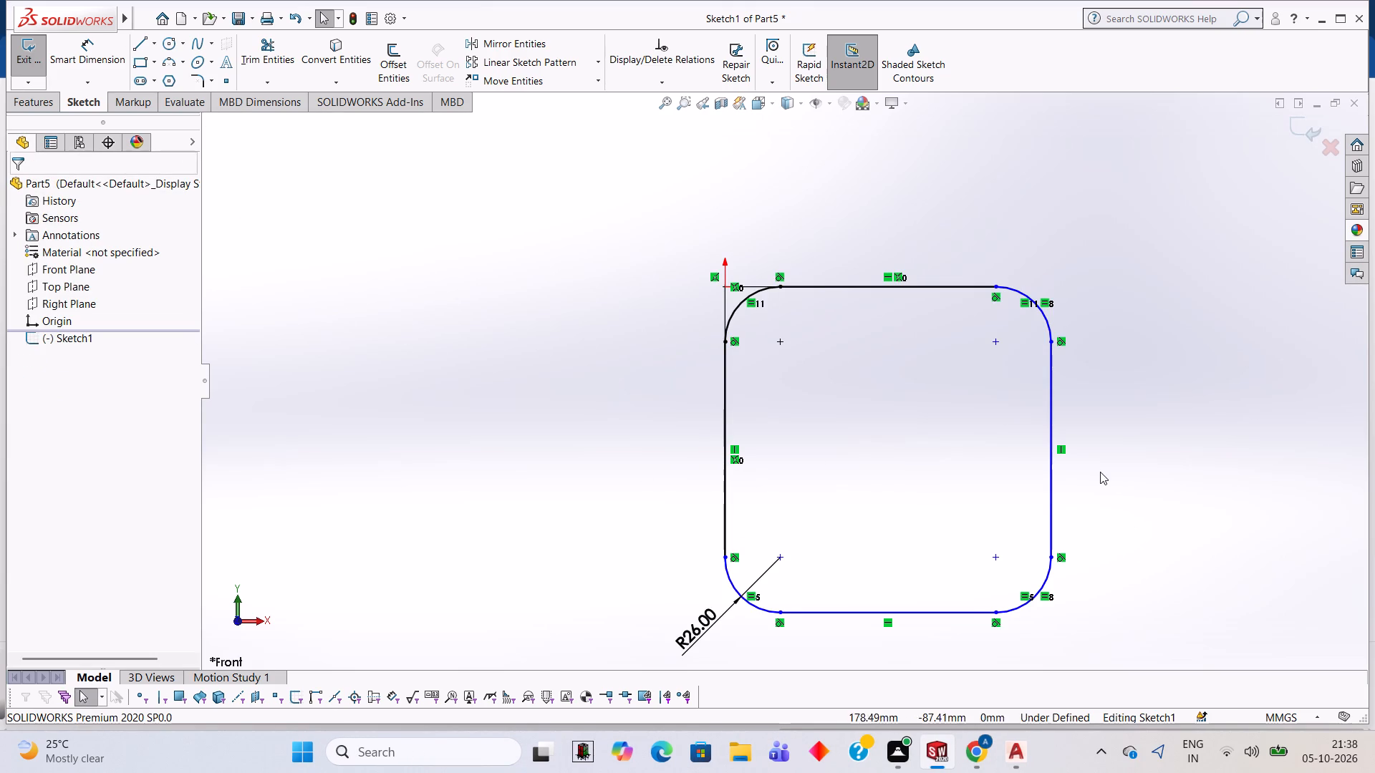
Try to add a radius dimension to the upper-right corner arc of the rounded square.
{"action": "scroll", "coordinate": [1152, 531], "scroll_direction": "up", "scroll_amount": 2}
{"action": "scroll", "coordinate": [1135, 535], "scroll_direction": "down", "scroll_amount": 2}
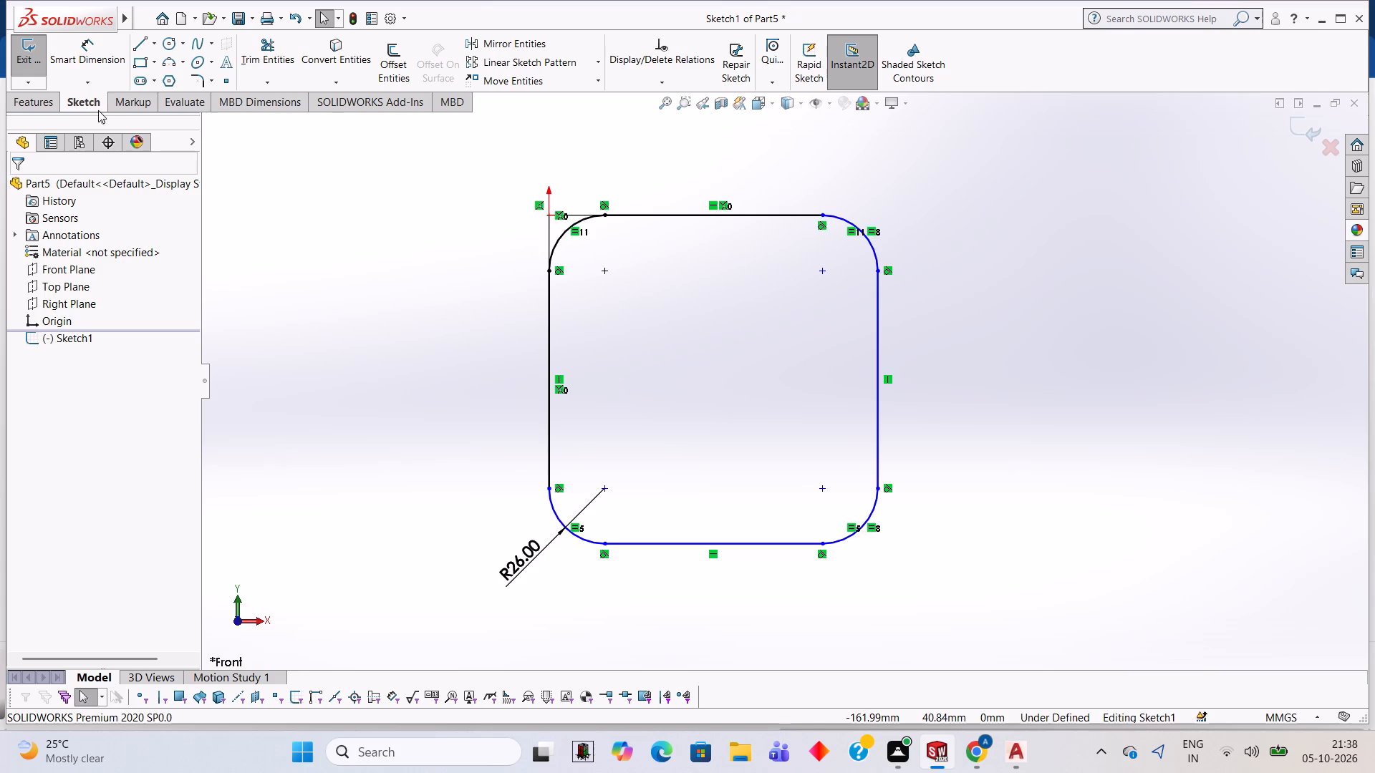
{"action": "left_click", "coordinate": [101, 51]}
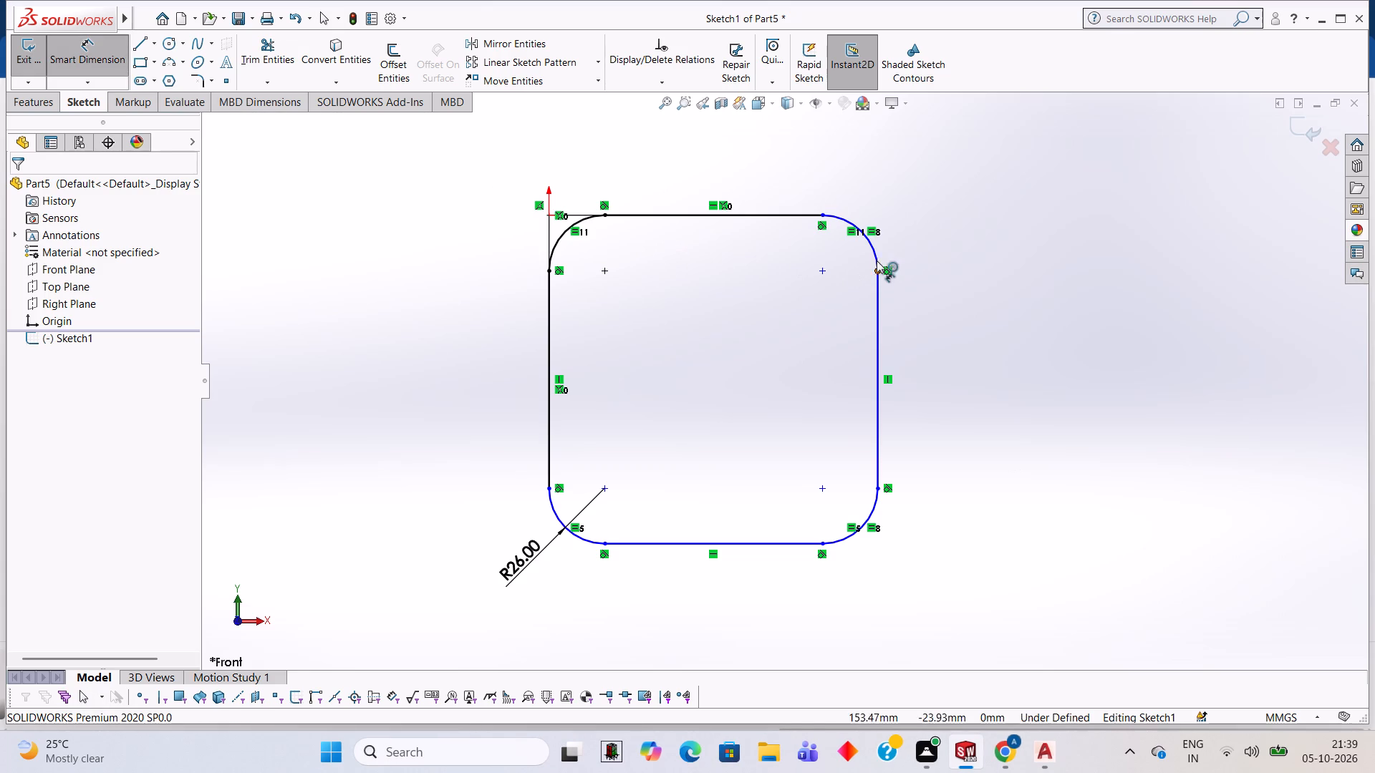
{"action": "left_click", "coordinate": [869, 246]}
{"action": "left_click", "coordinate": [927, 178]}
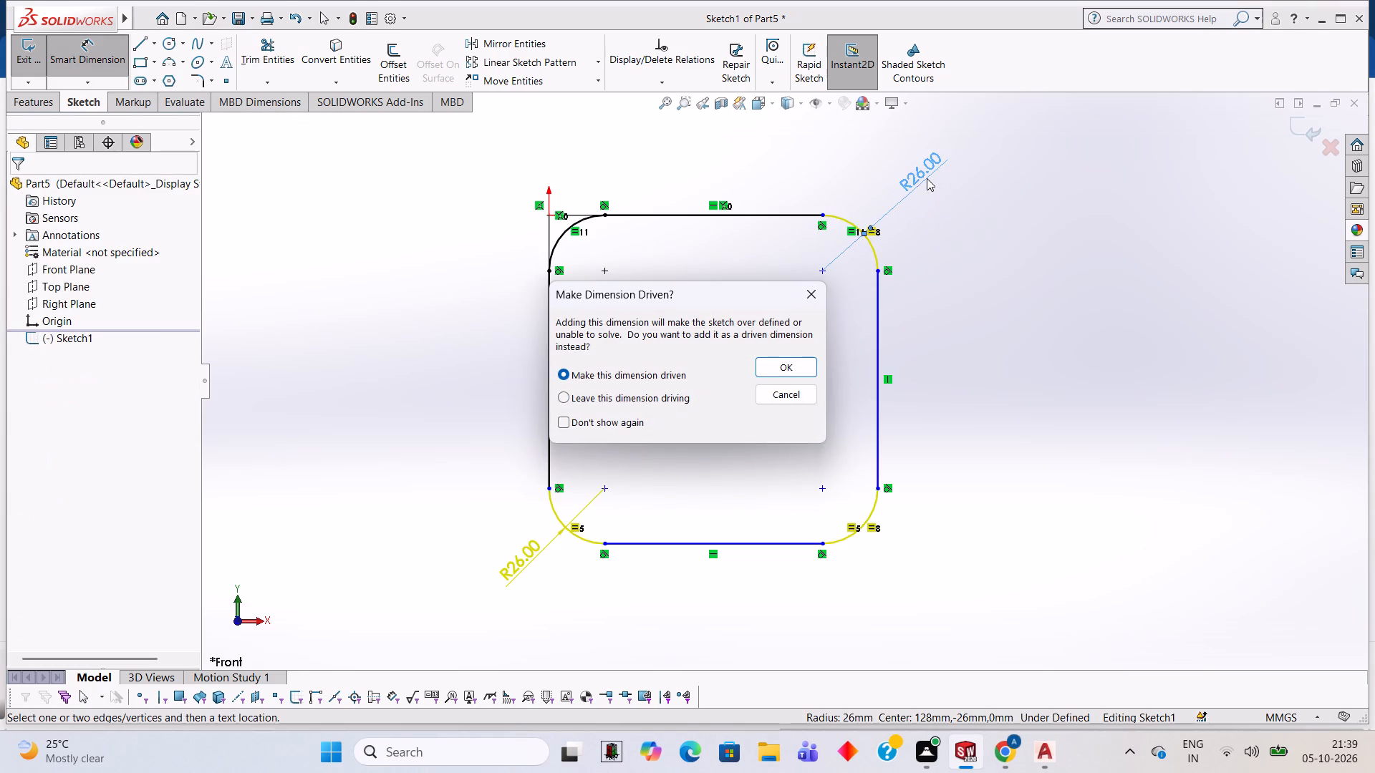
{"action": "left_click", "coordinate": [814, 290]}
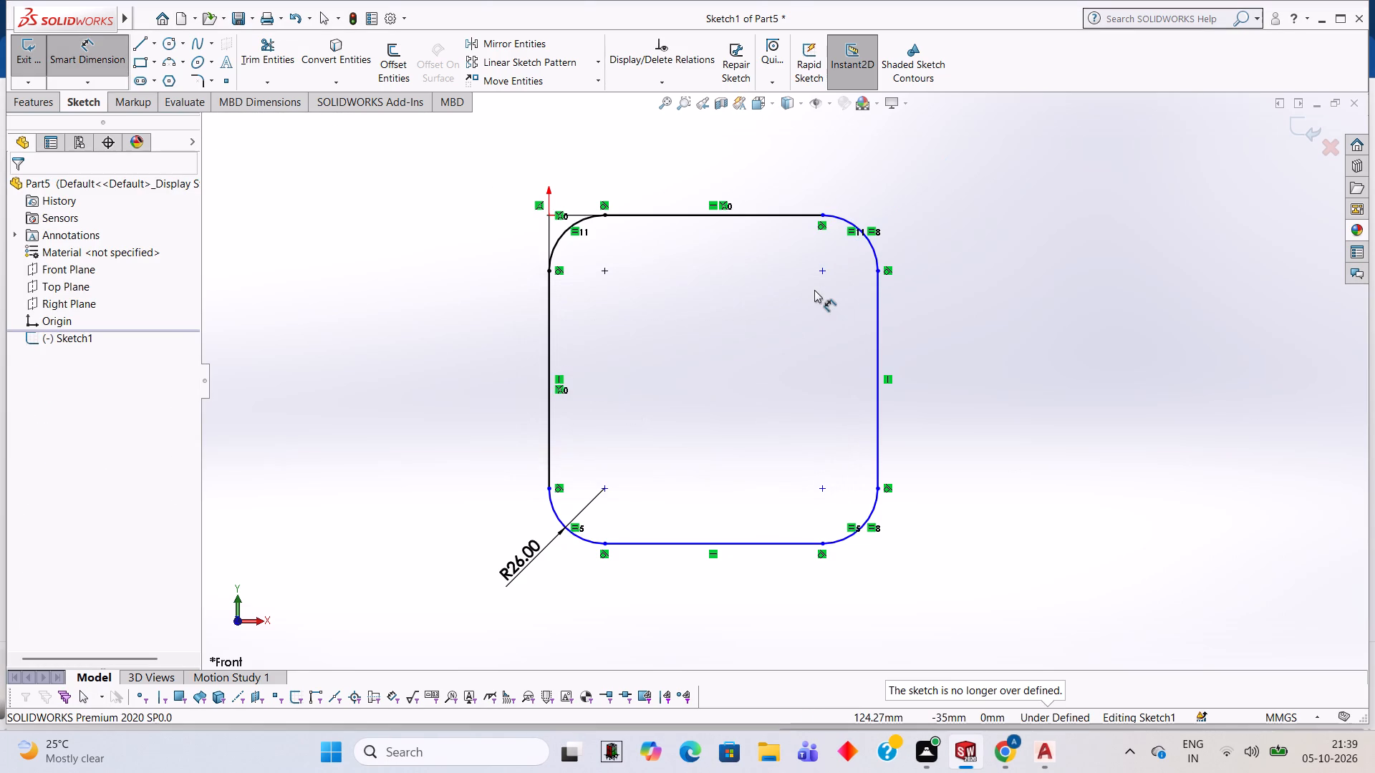
Add a 154 mm vertical dimension between the top and bottom lines of the rounded square.
{"action": "left_click", "coordinate": [814, 215]}
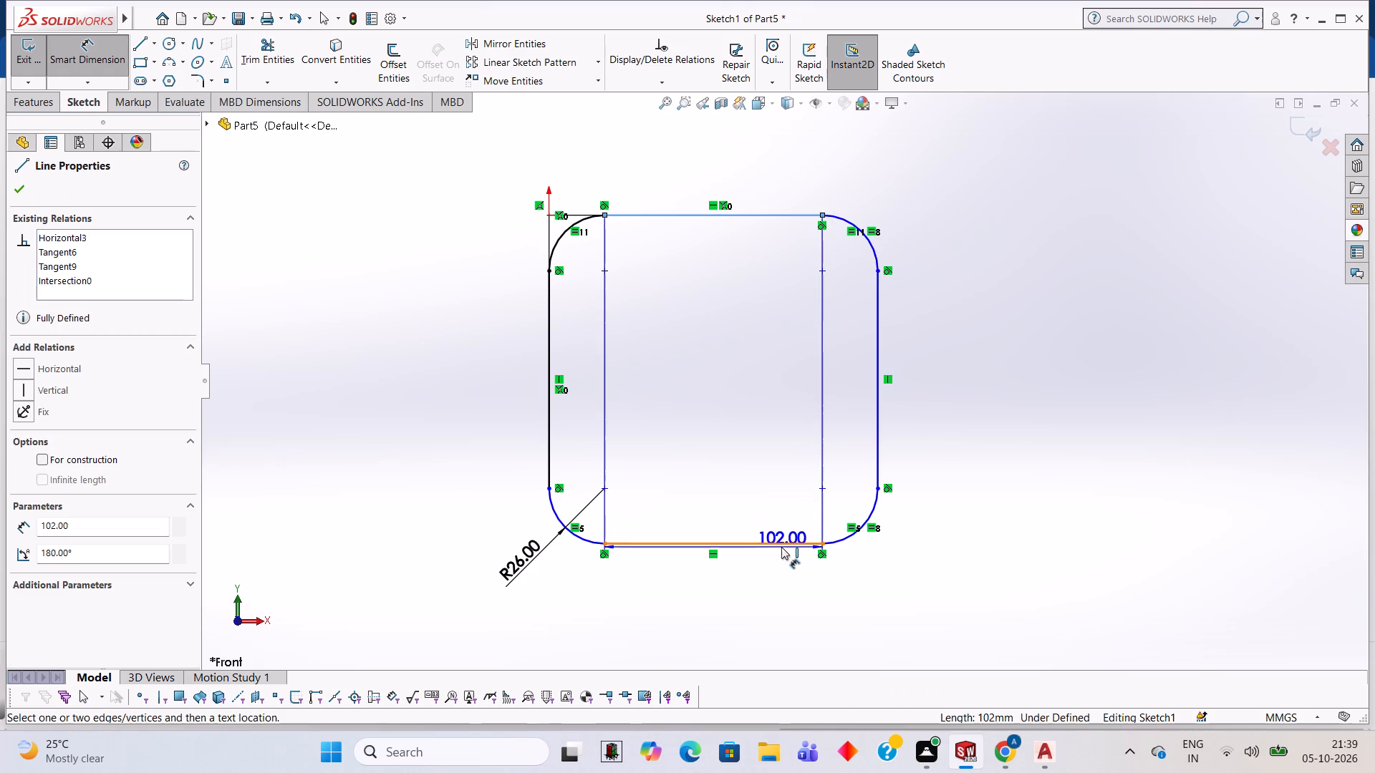
{"action": "left_click", "coordinate": [783, 546]}
{"action": "left_click", "coordinate": [988, 390]}
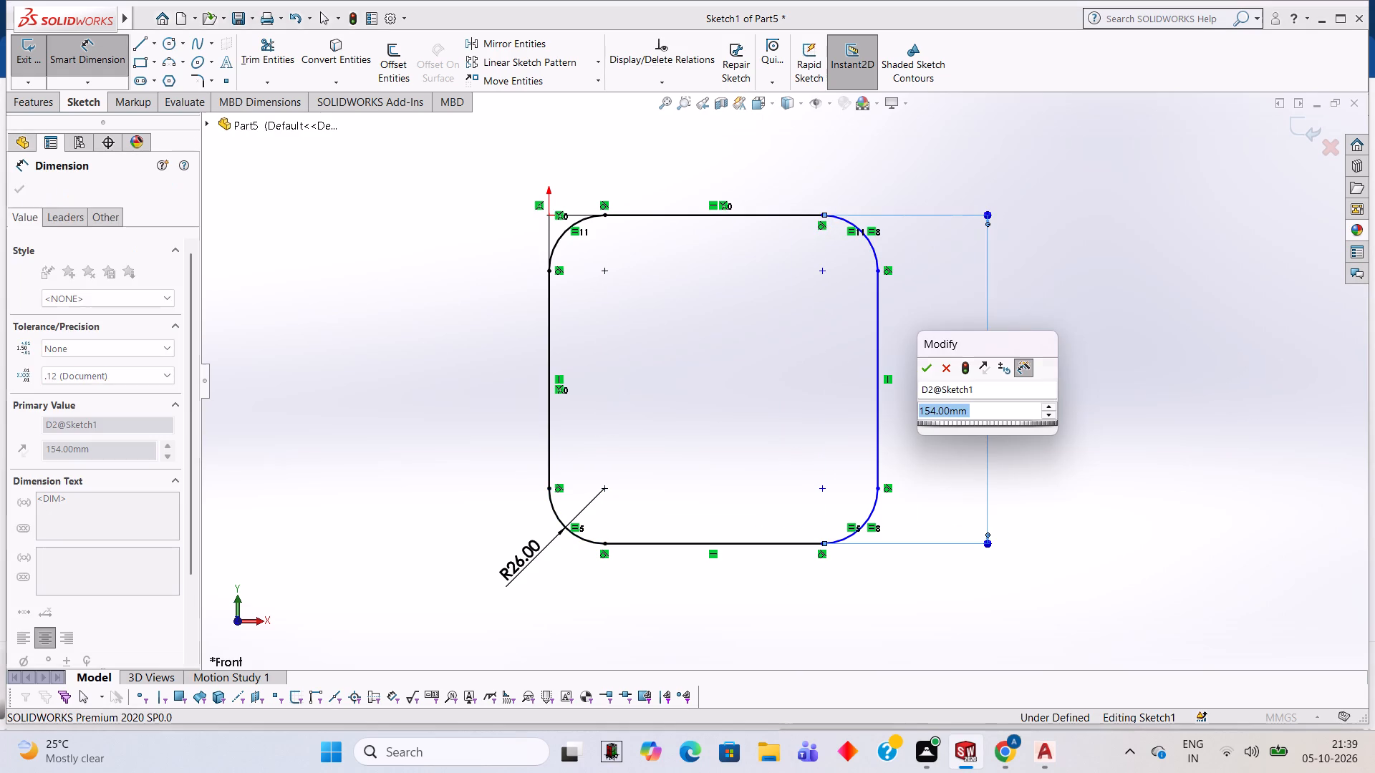
{"action": "left_click", "coordinate": [927, 362]}
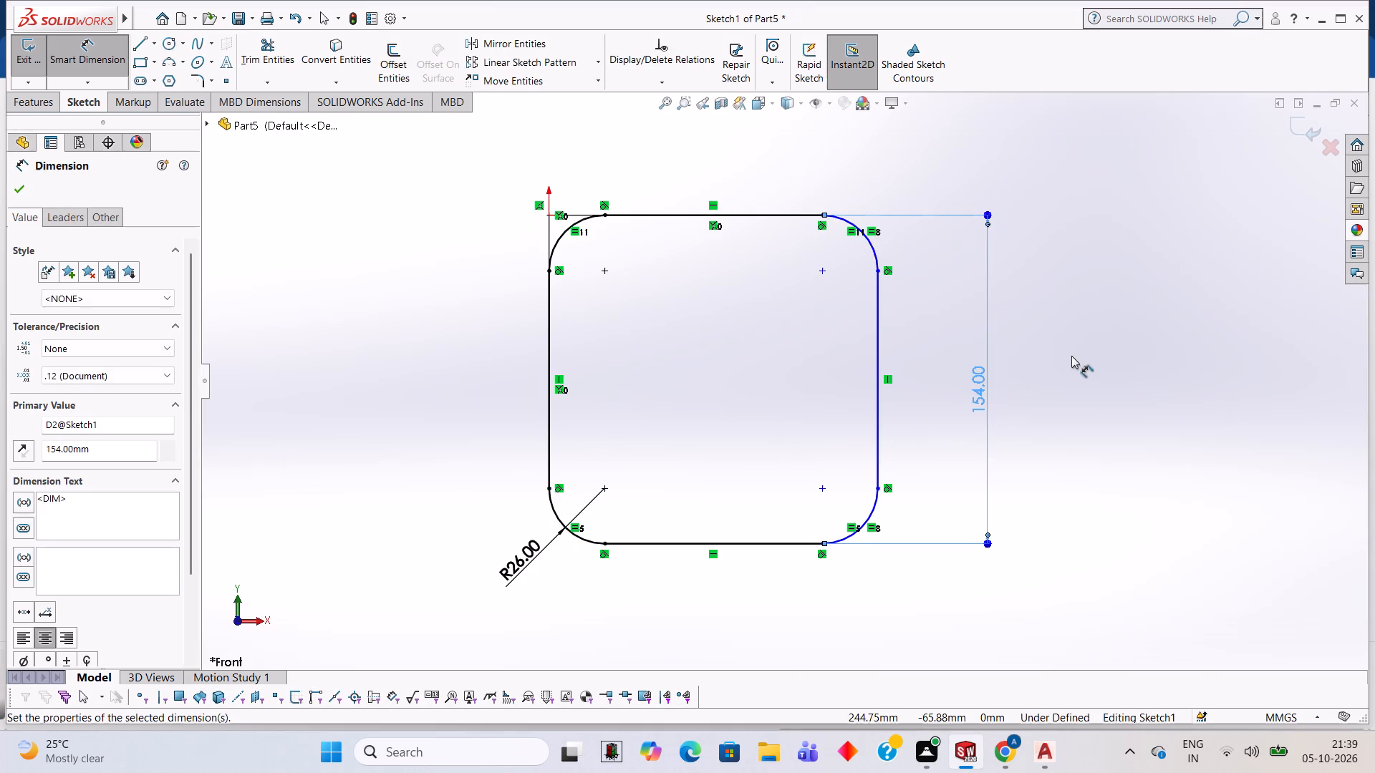
{"action": "left_click", "coordinate": [1071, 356]}
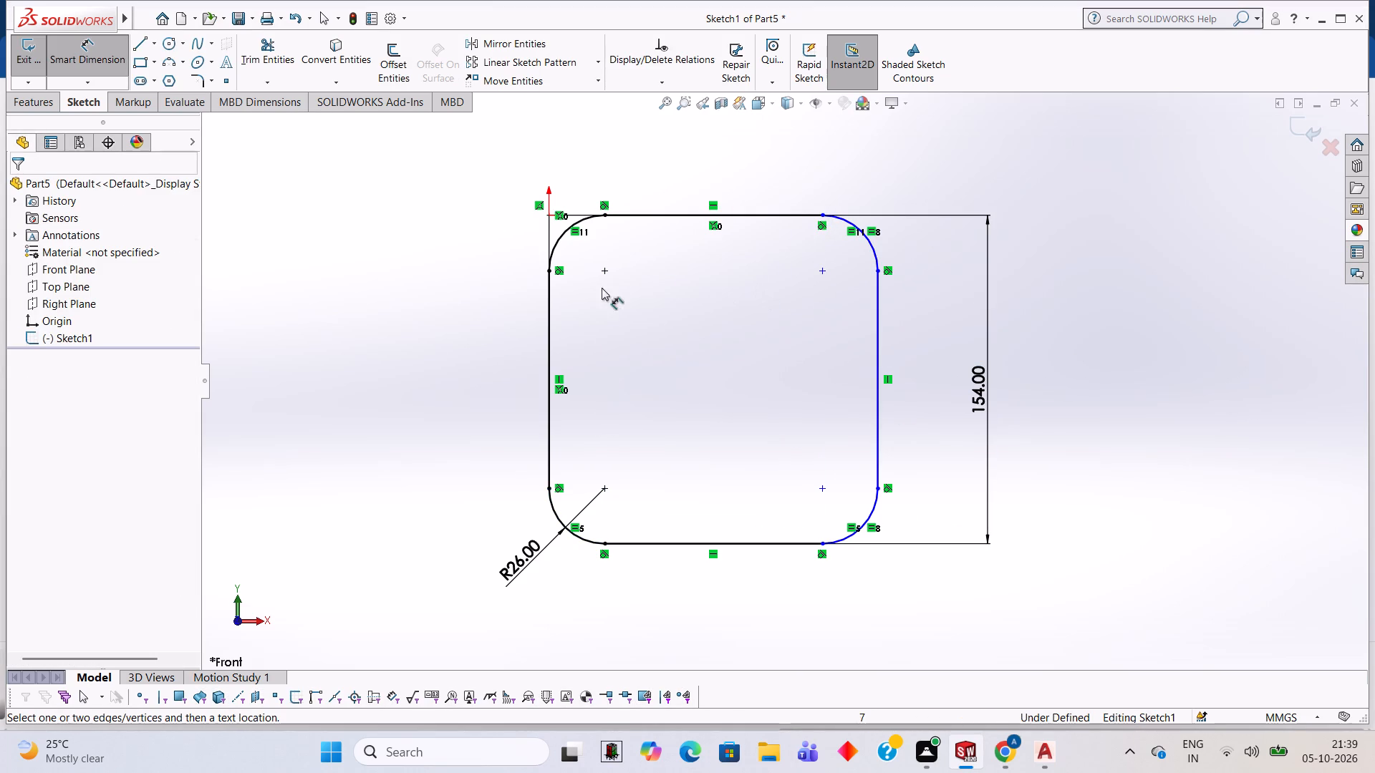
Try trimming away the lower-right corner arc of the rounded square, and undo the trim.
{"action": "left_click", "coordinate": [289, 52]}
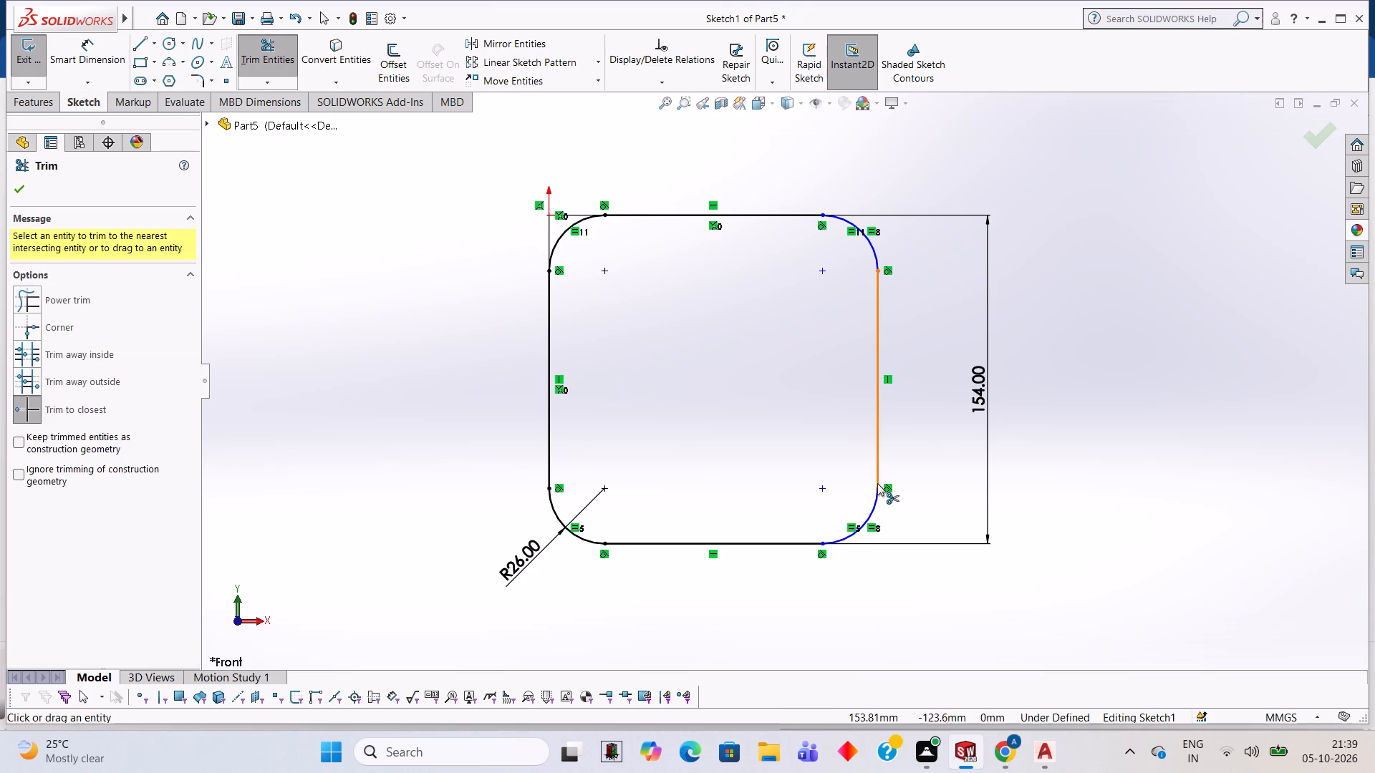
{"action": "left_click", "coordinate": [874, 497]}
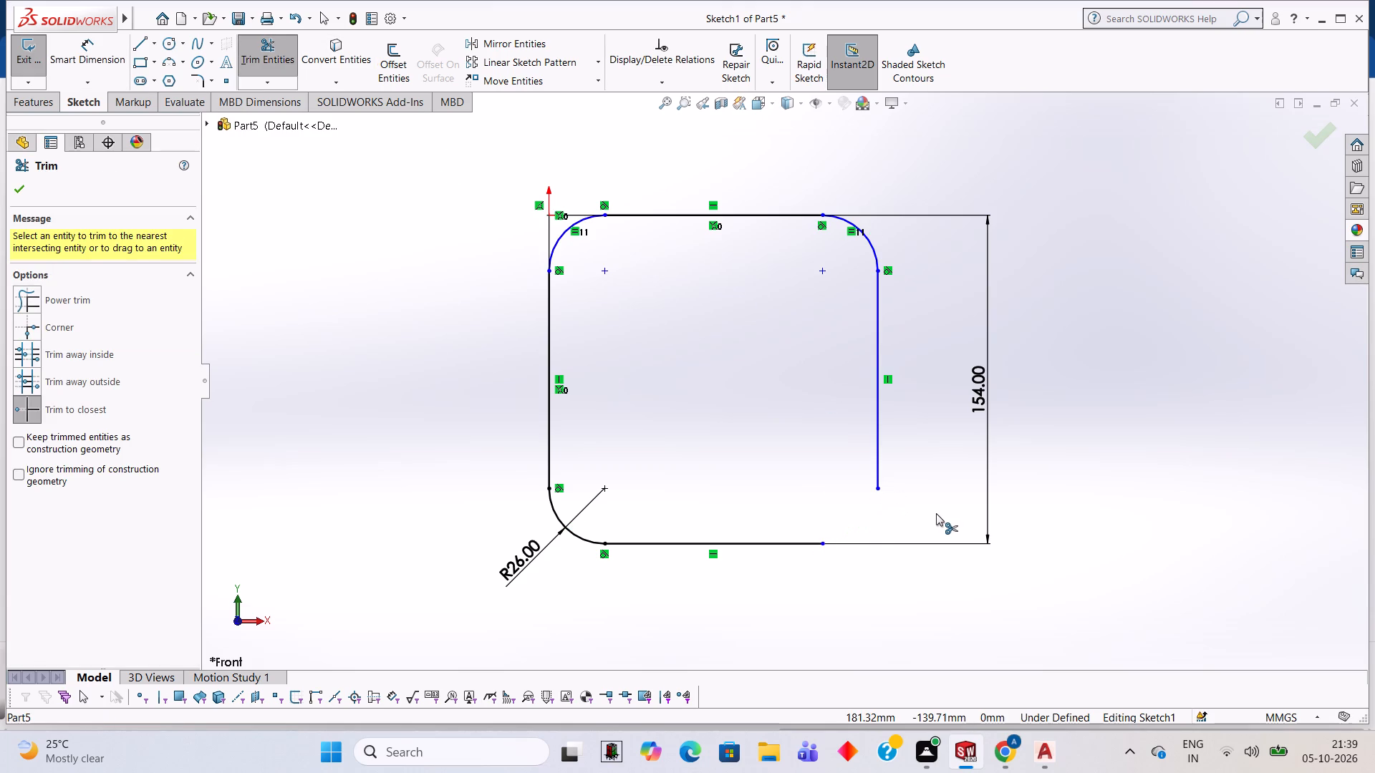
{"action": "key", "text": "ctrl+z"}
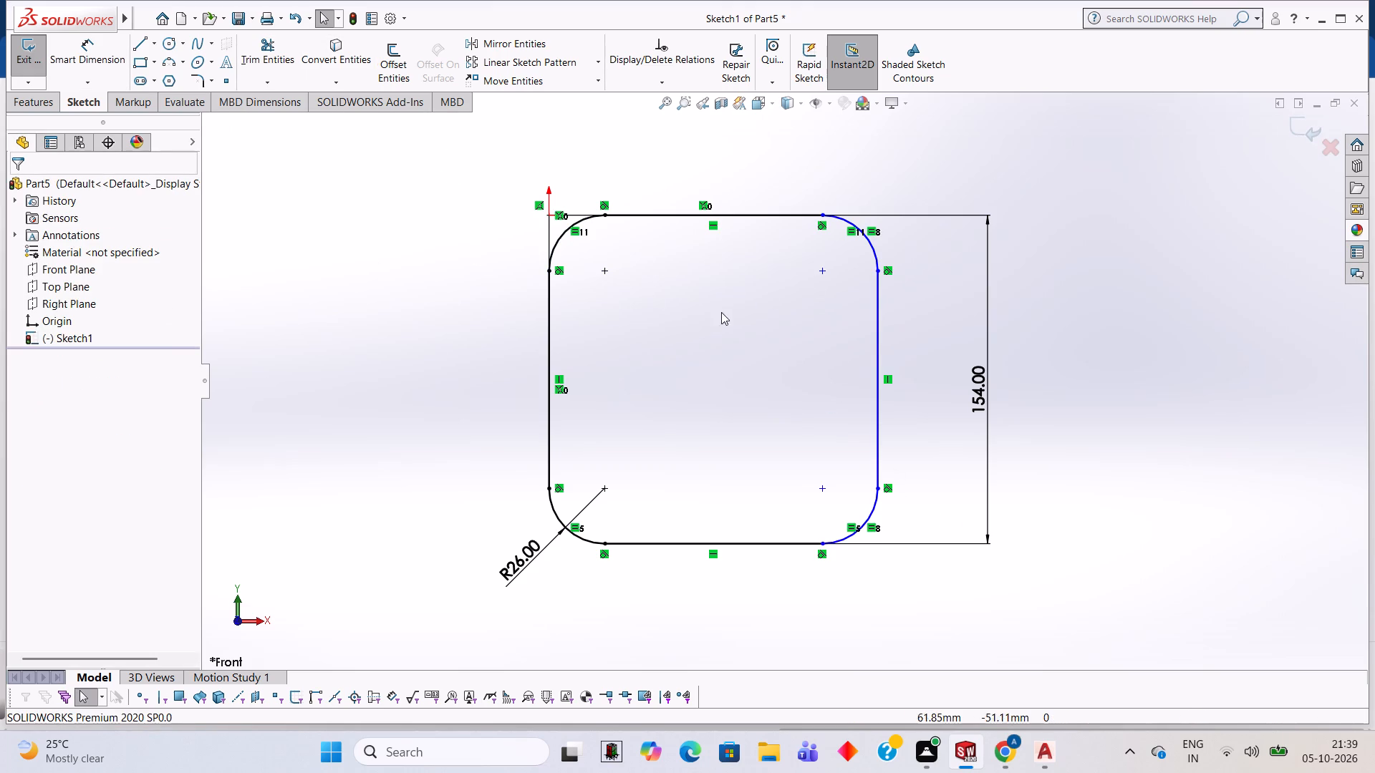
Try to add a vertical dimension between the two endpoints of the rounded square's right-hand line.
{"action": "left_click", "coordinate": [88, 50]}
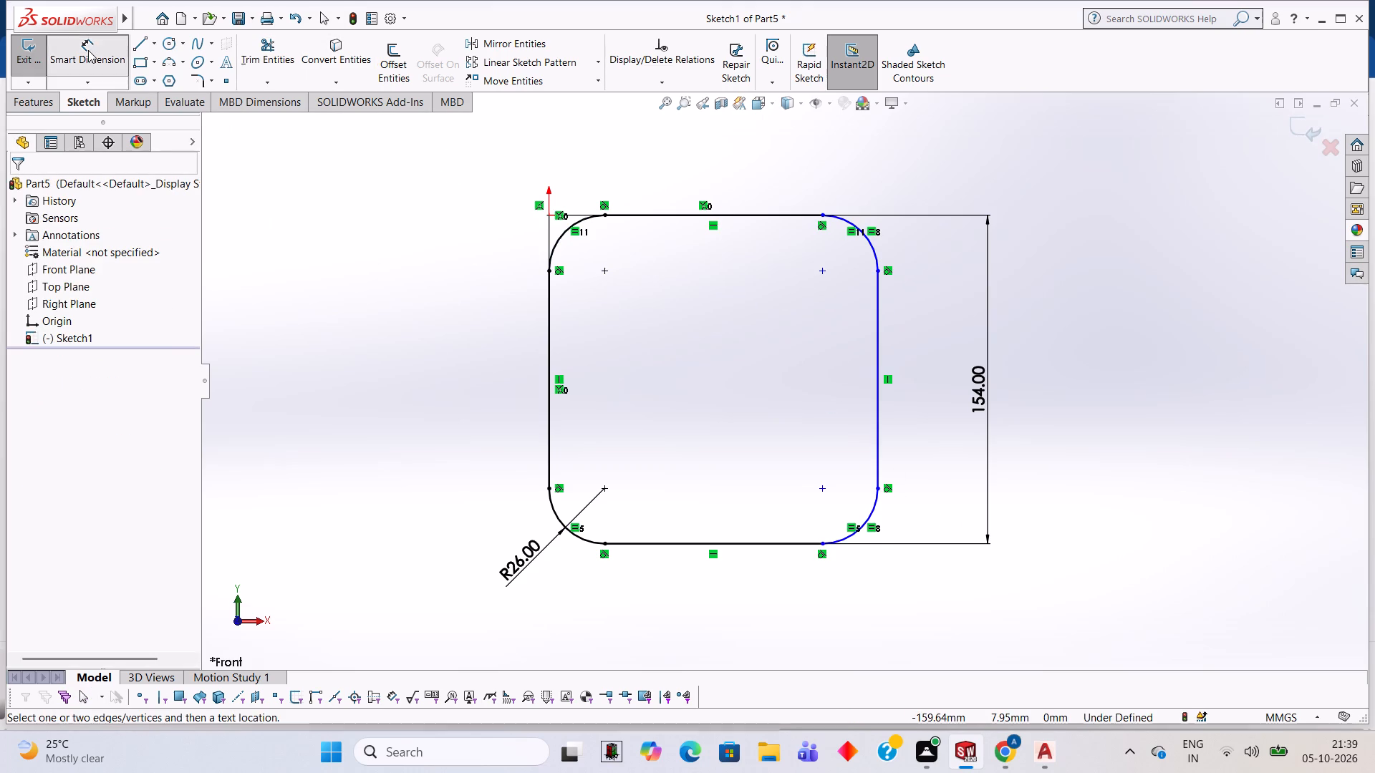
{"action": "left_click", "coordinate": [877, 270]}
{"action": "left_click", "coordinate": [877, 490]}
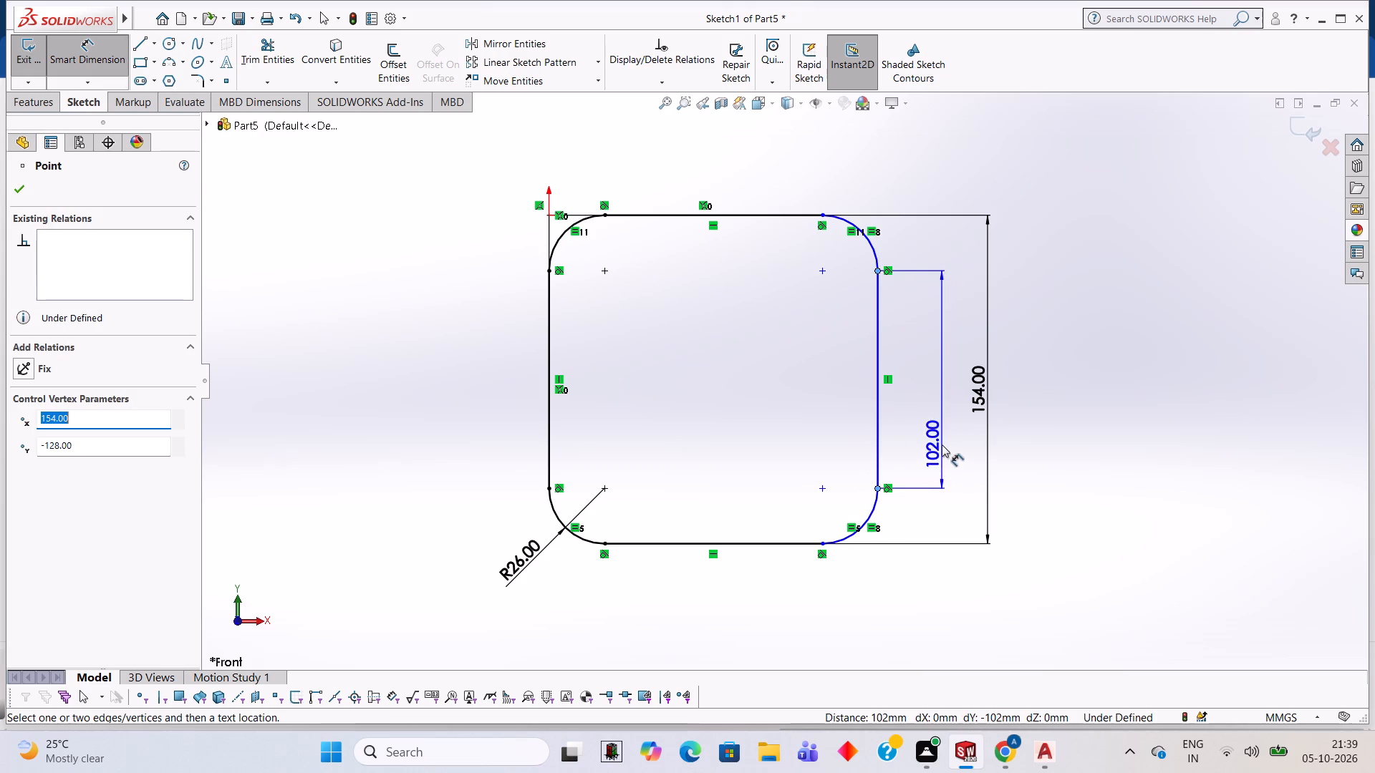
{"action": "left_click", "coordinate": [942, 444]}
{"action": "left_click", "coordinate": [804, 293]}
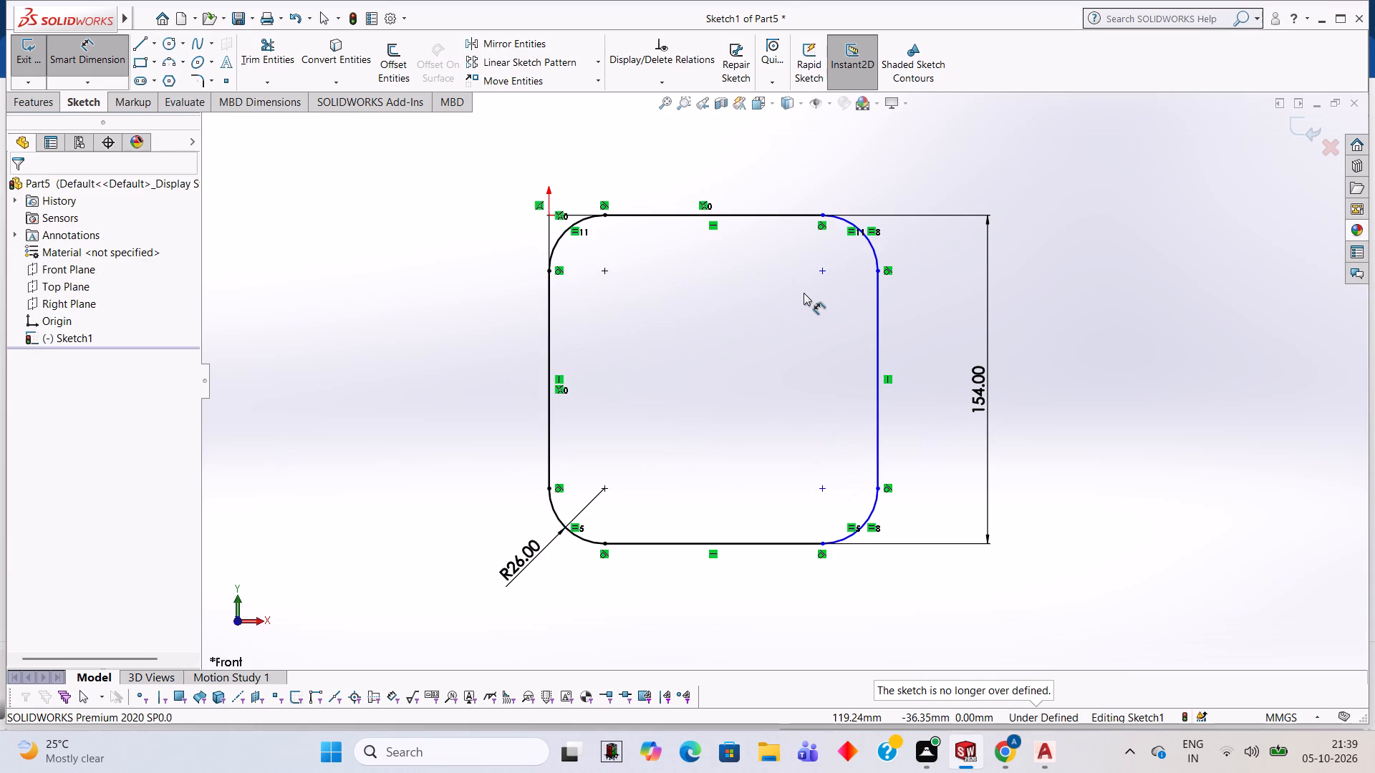
Dimension the length of the rounded square's straight top line, placing the dimension above the profile.
{"action": "left_click", "coordinate": [657, 211]}
{"action": "left_click", "coordinate": [663, 170]}
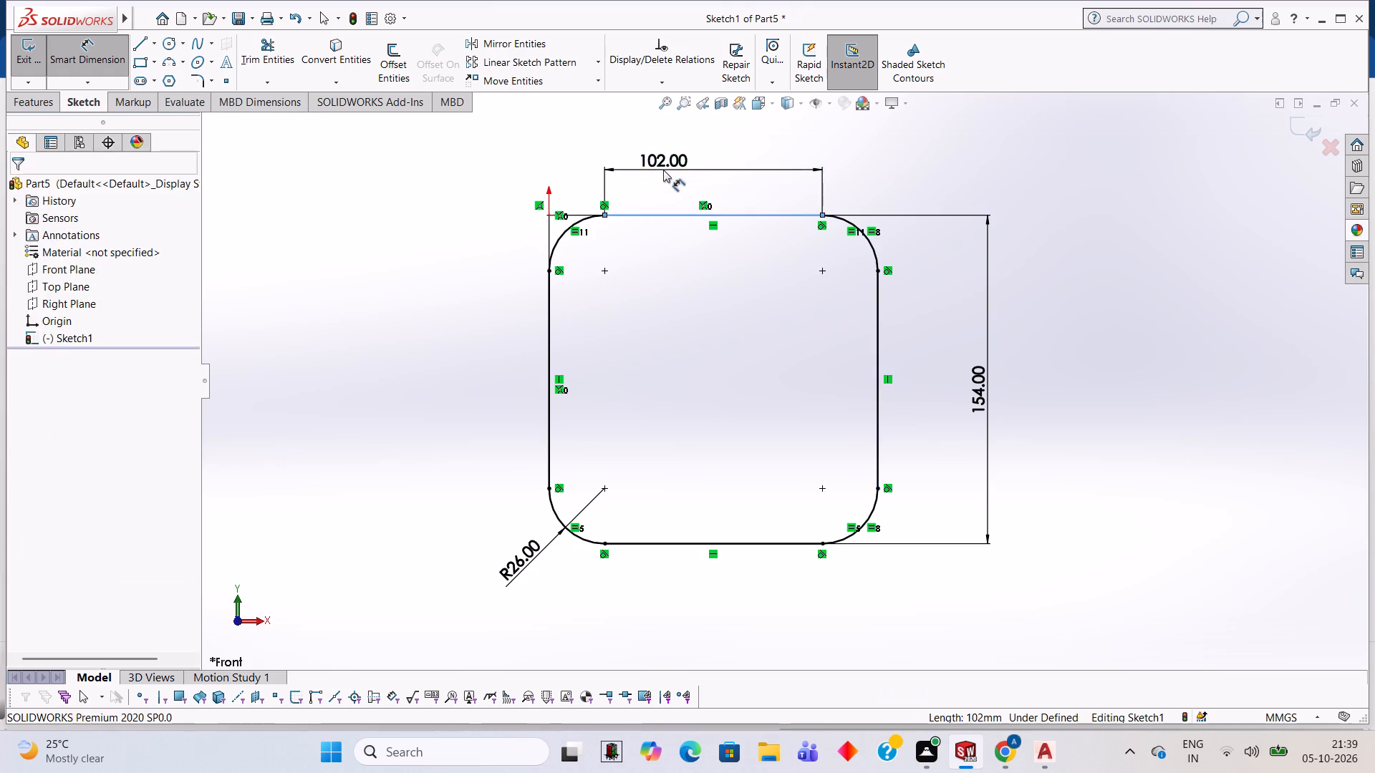
{"action": "left_click", "coordinate": [604, 147]}
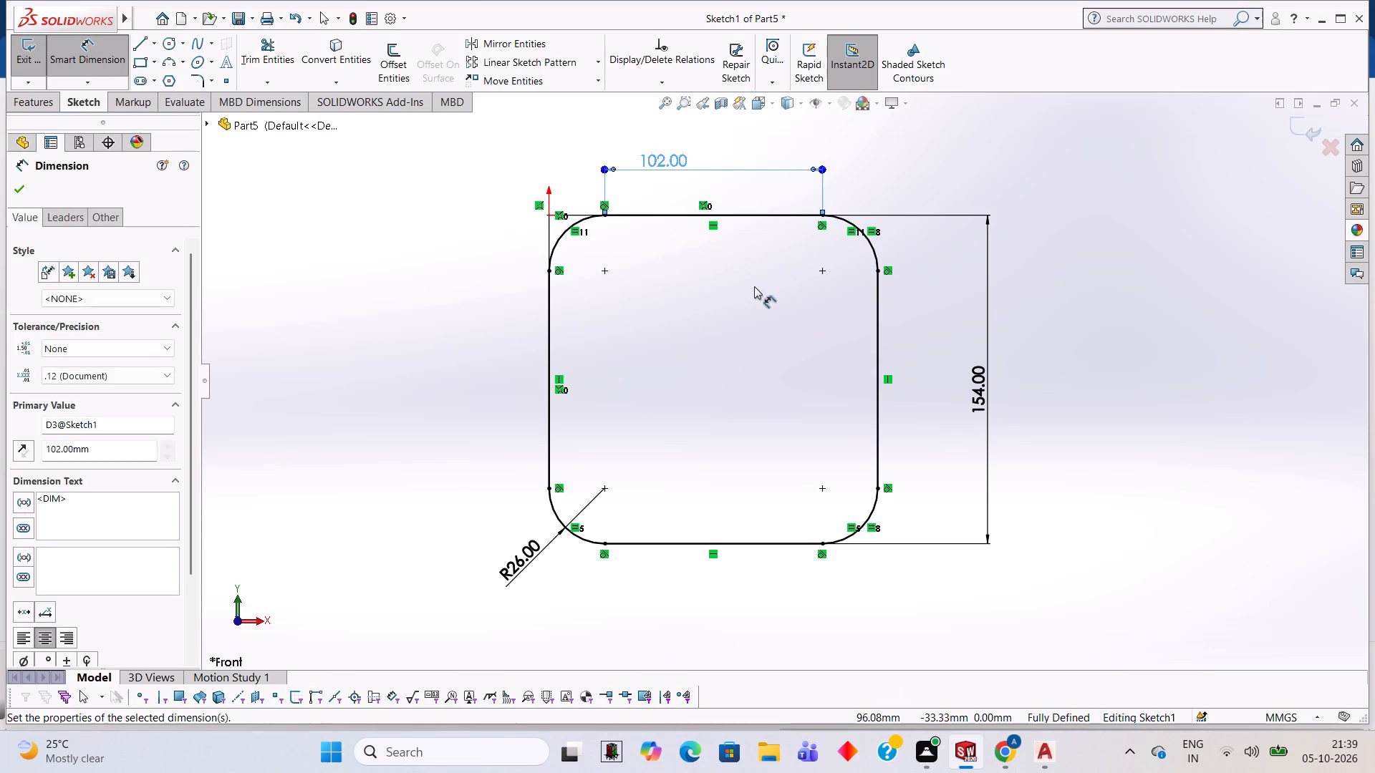
{"action": "left_click", "coordinate": [754, 286]}
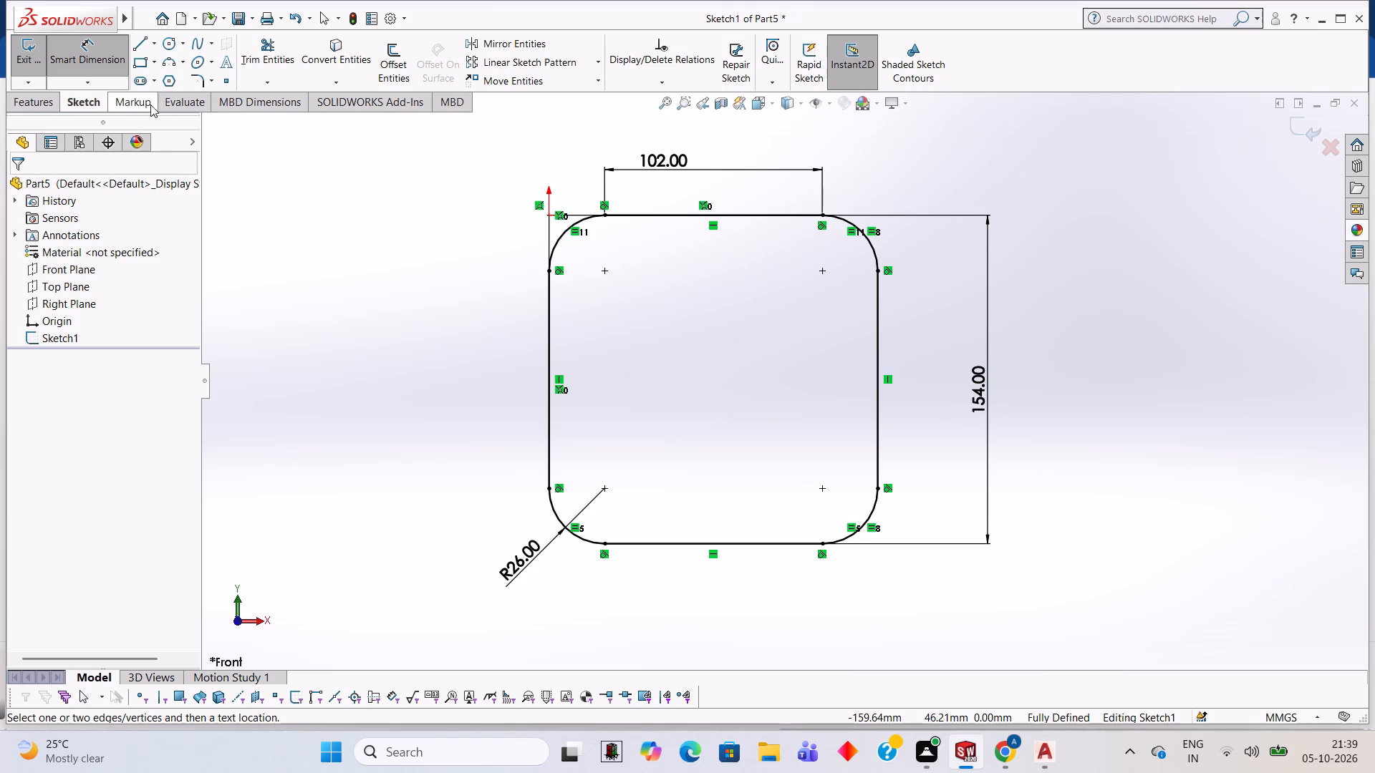
Extrude the rounded square profile as a blind boss with a depth of 25 mm.
{"action": "left_click", "coordinate": [46, 104]}
{"action": "left_click", "coordinate": [52, 72]}
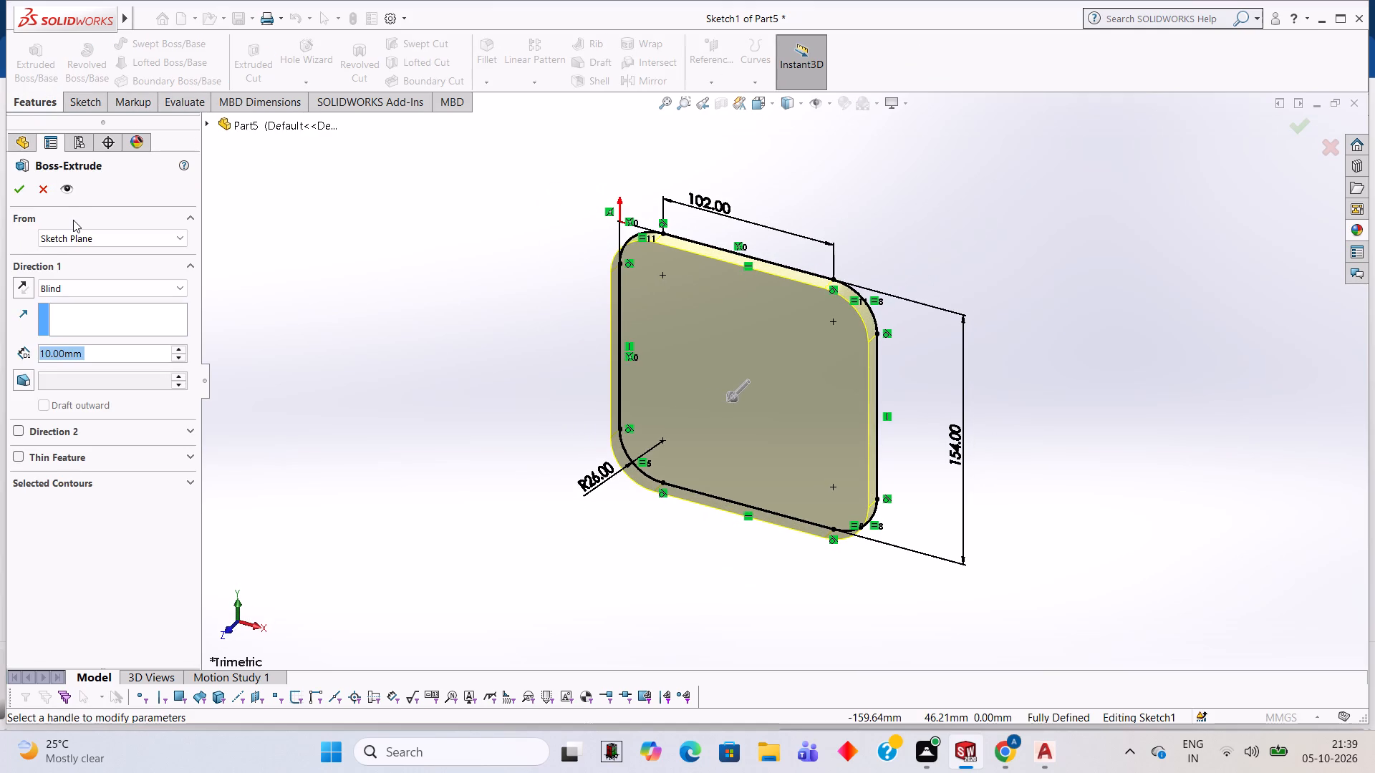
{"action": "type", "text": "25"}
{"action": "key", "text": "Return"}
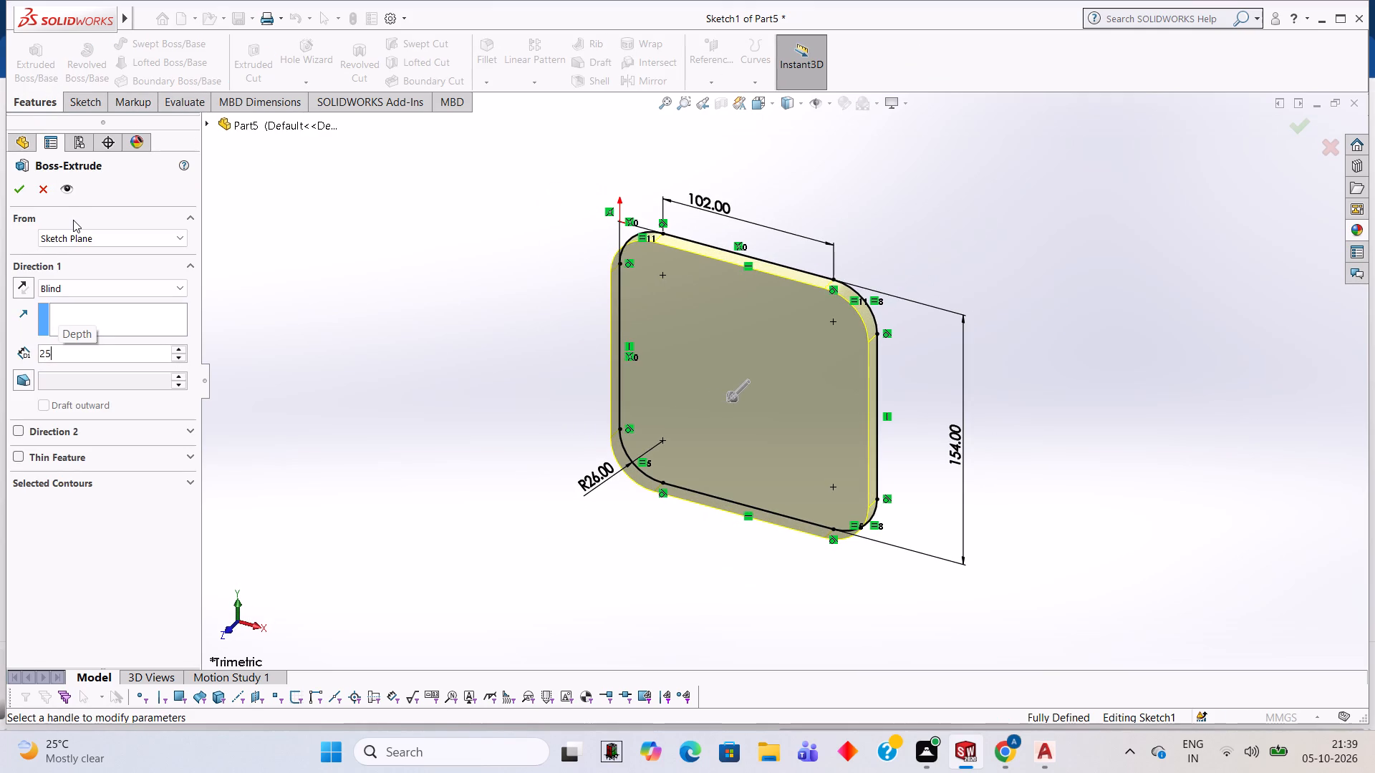
{"action": "left_click", "coordinate": [14, 183]}
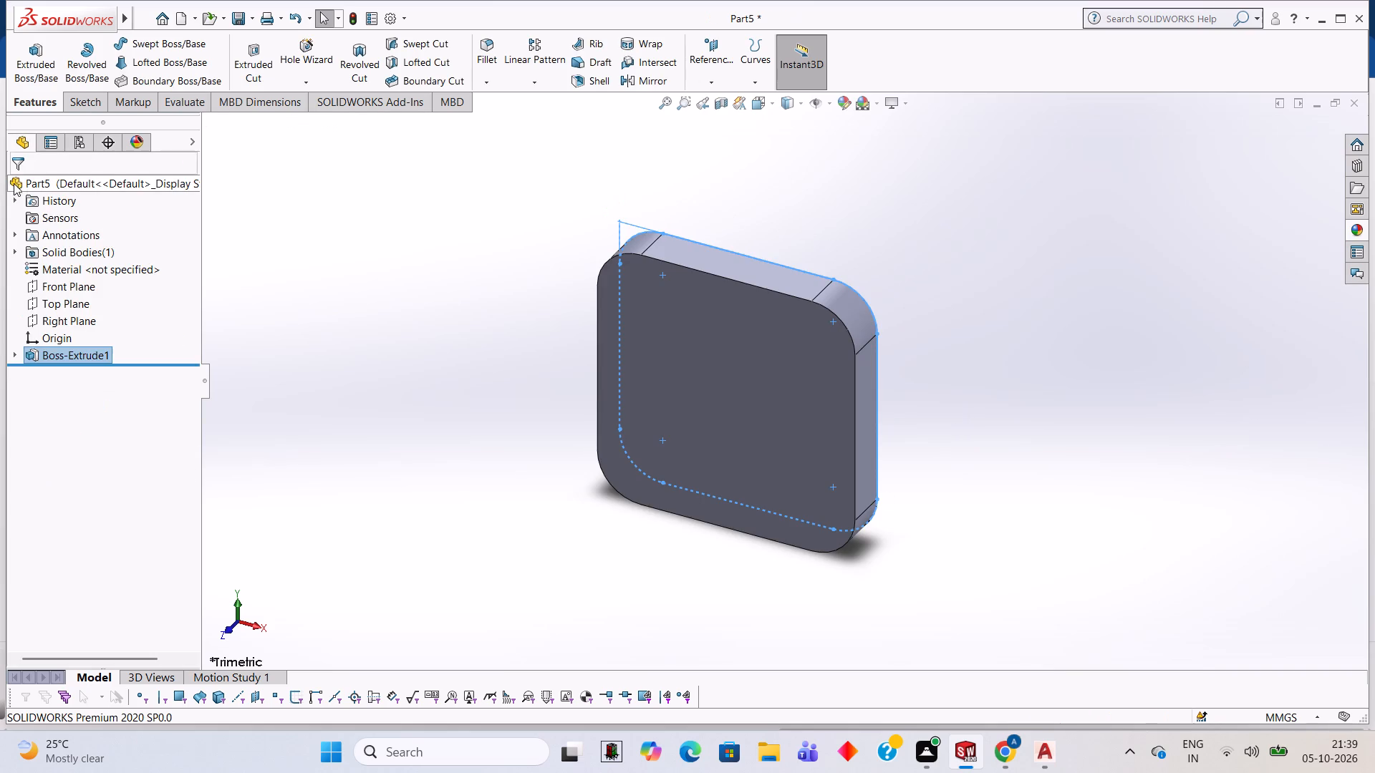
{"action": "left_click", "coordinate": [326, 253]}
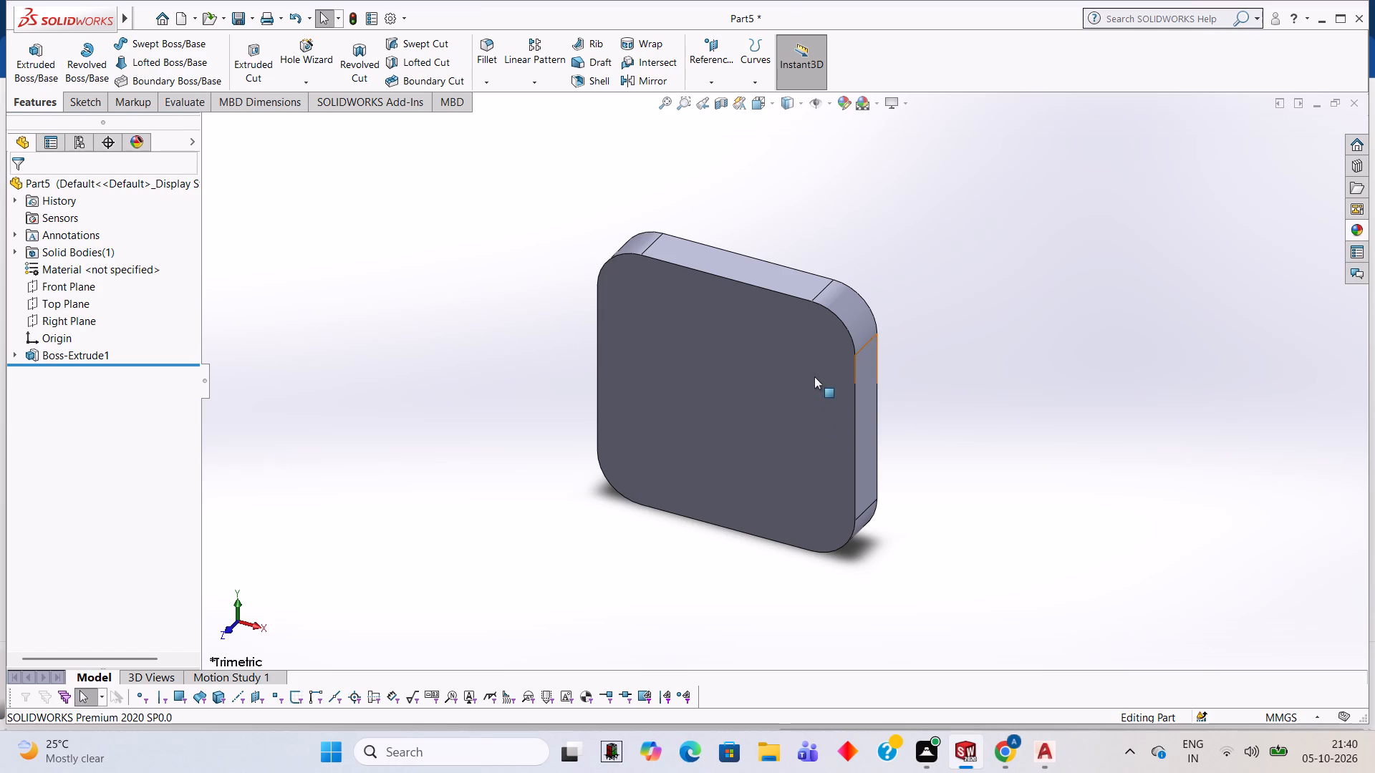
Open a new sketch on the front face of the extruded block, viewed face-on.
{"action": "left_click", "coordinate": [765, 348]}
{"action": "left_click", "coordinate": [837, 313]}
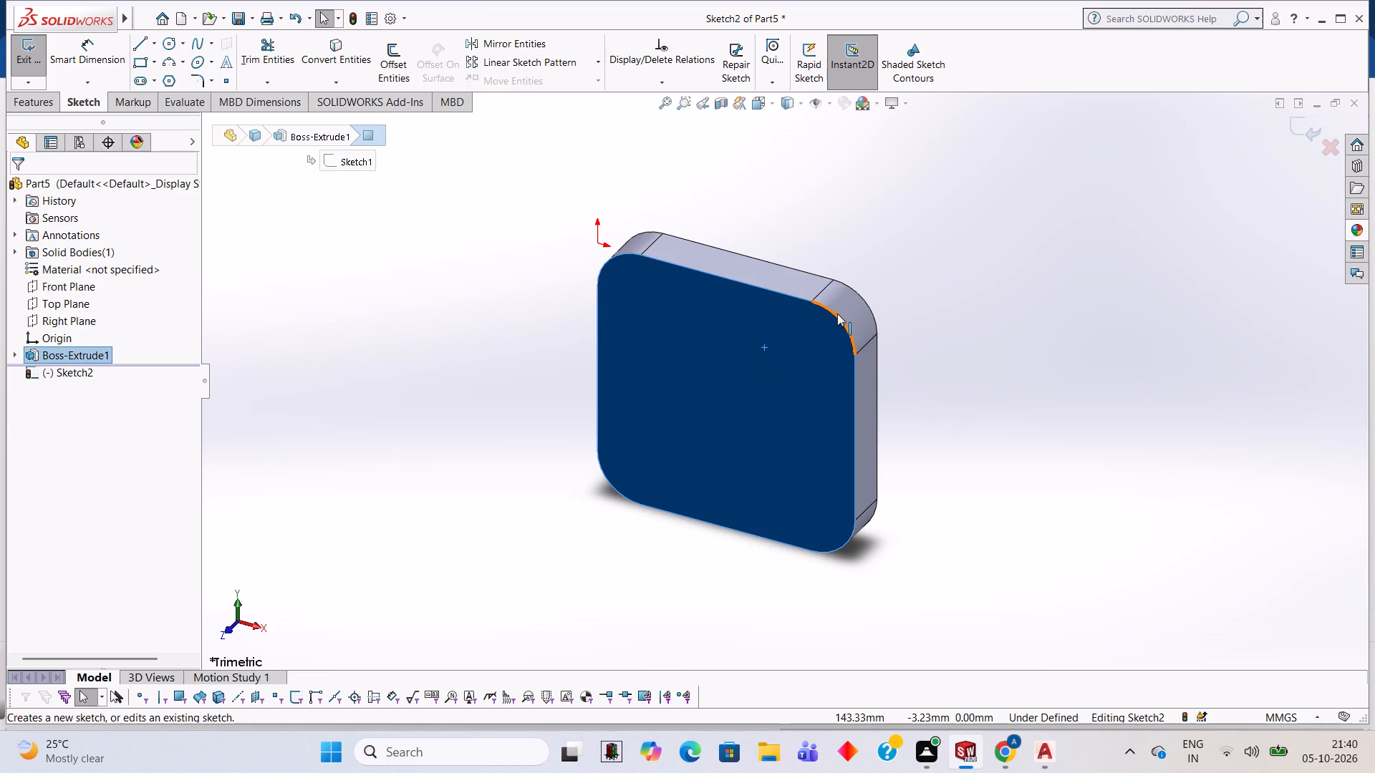
{"action": "key", "text": "ctrl+8"}
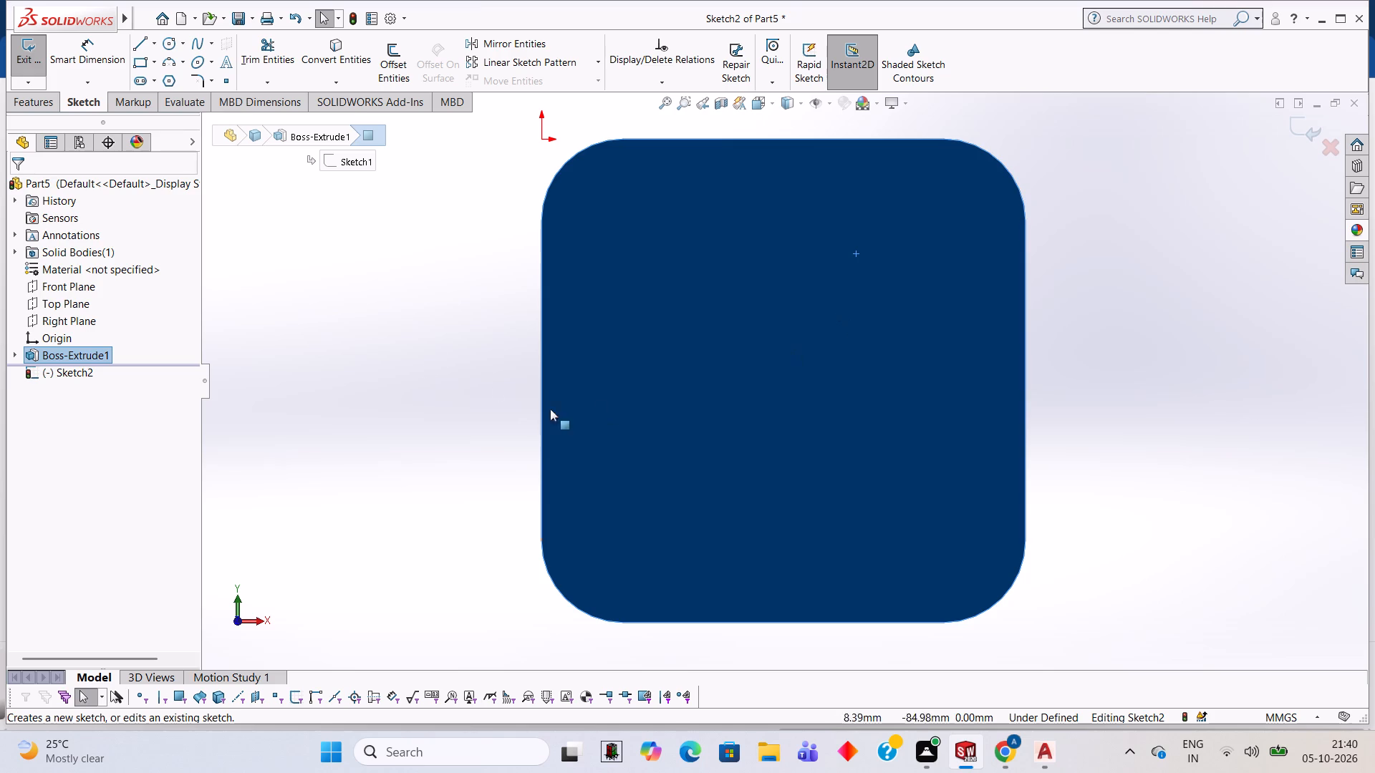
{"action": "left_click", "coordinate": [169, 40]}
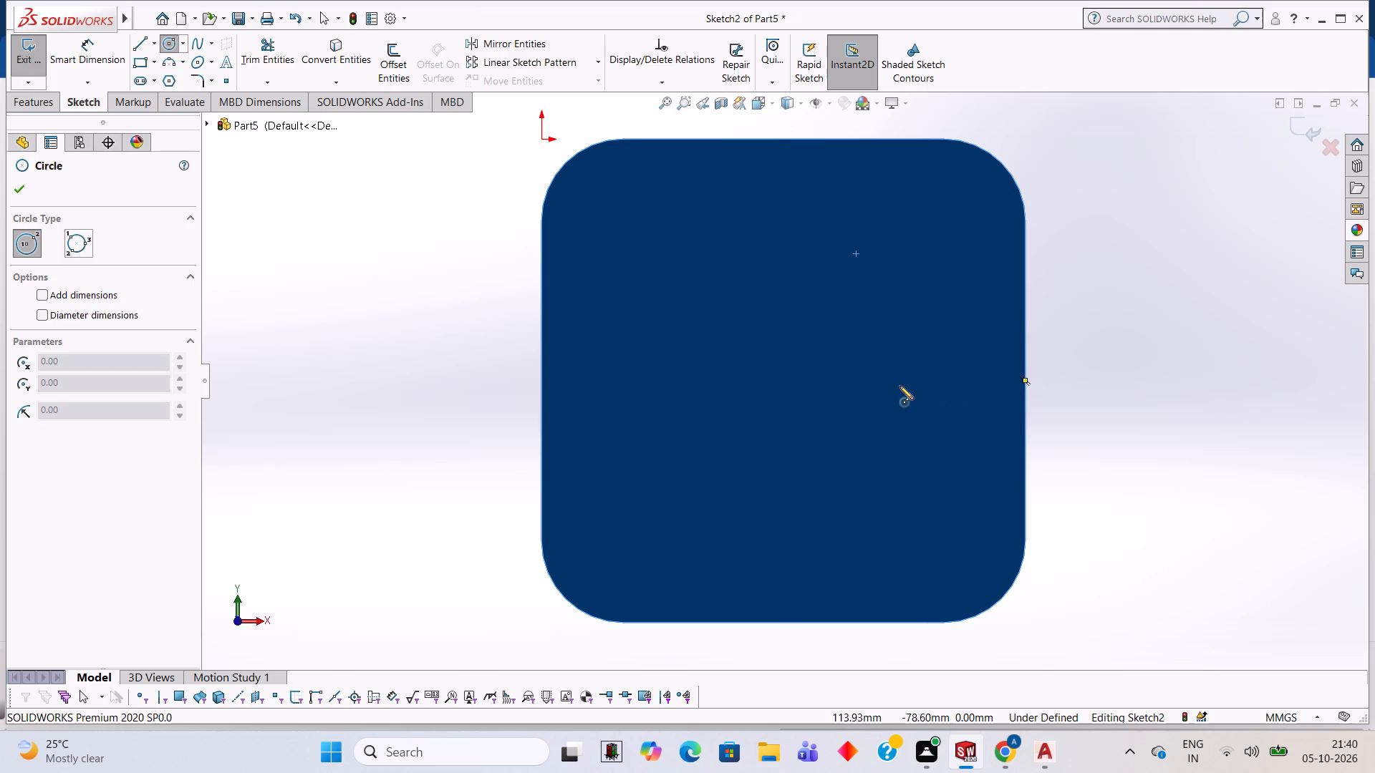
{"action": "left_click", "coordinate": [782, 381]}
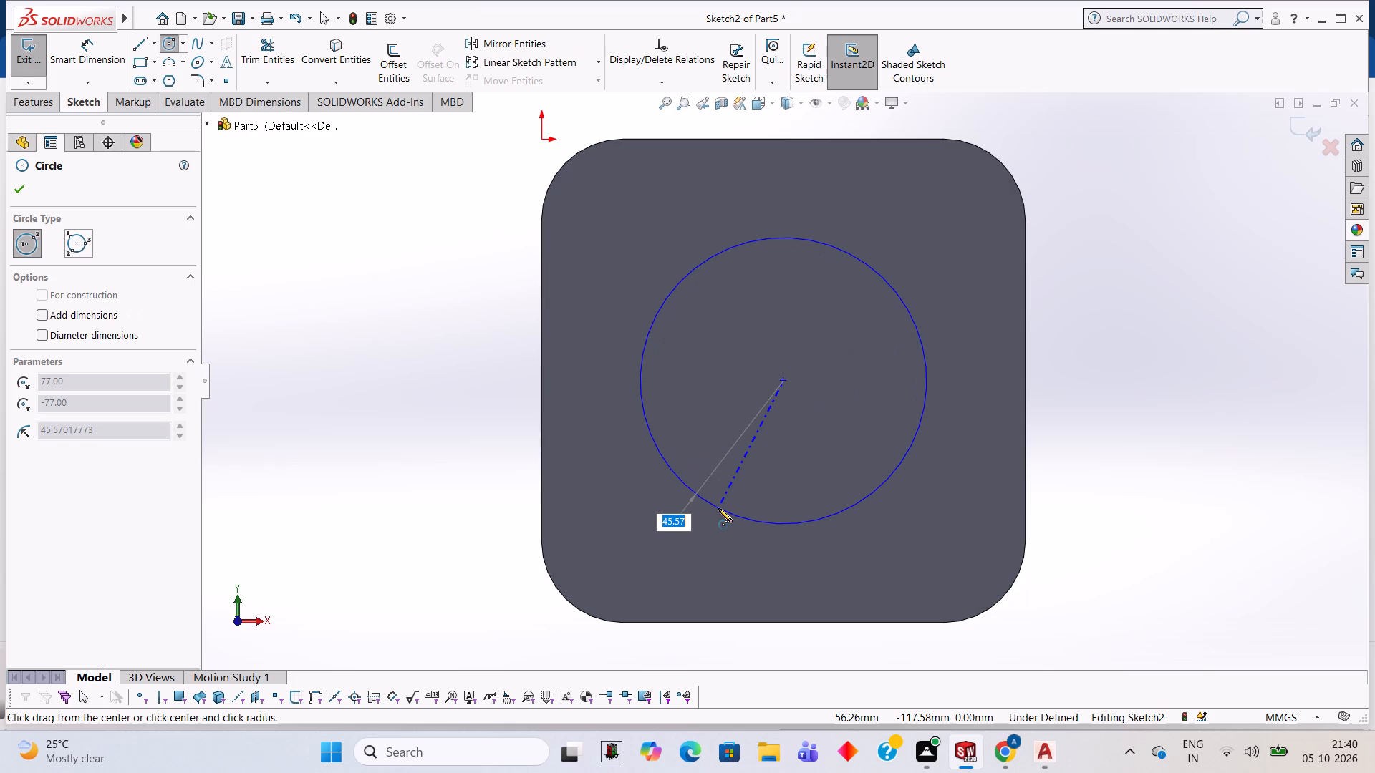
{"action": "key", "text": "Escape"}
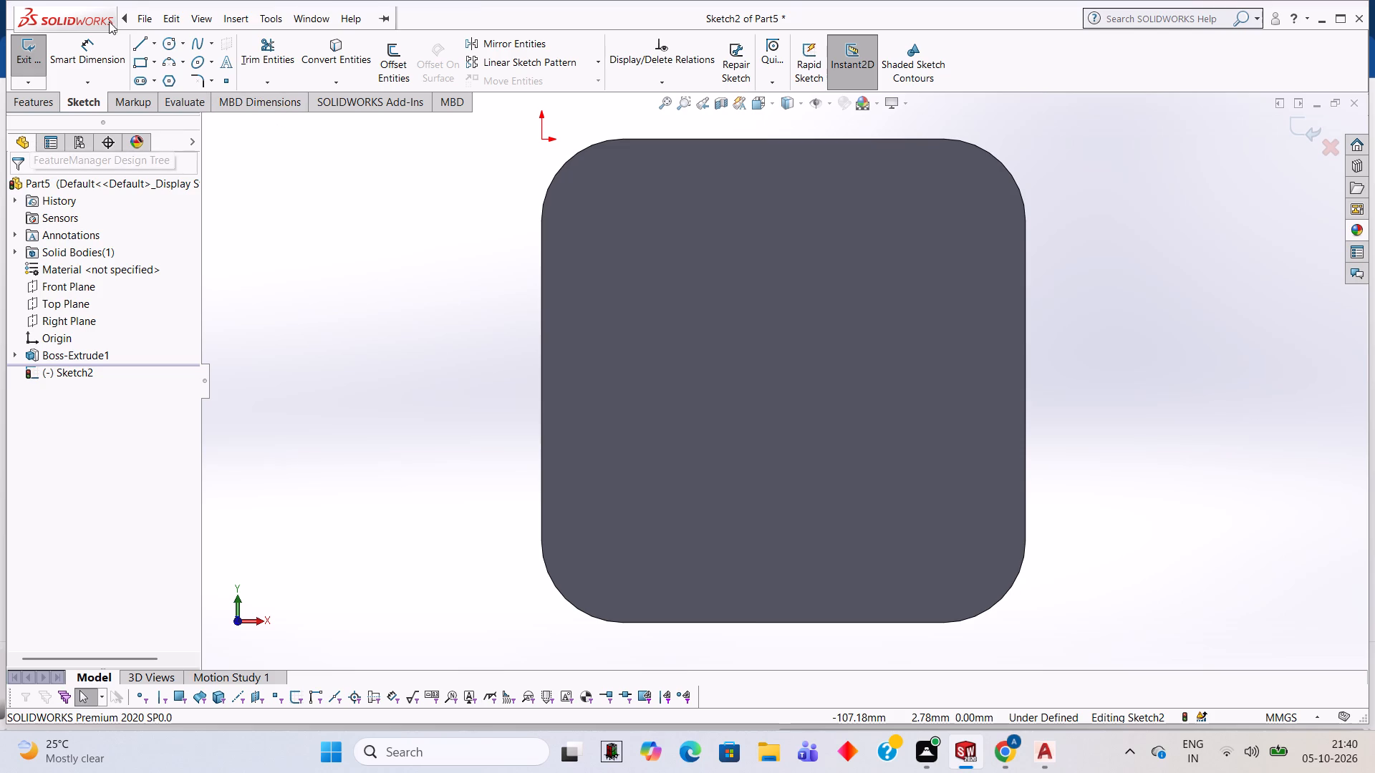
Draw a horizontal line across the face between the midpoints of its right and left edges.
{"action": "left_click", "coordinate": [141, 44]}
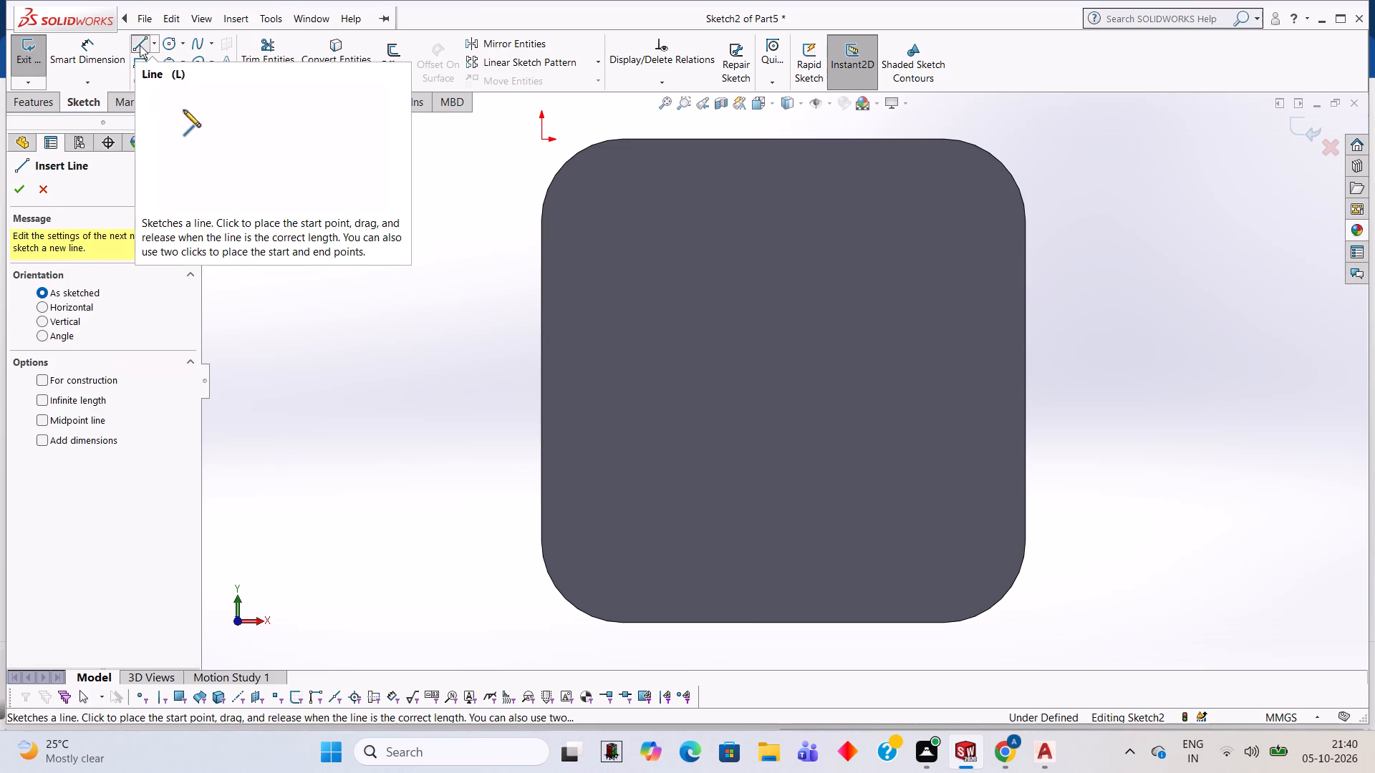
{"action": "left_click", "coordinate": [1025, 382]}
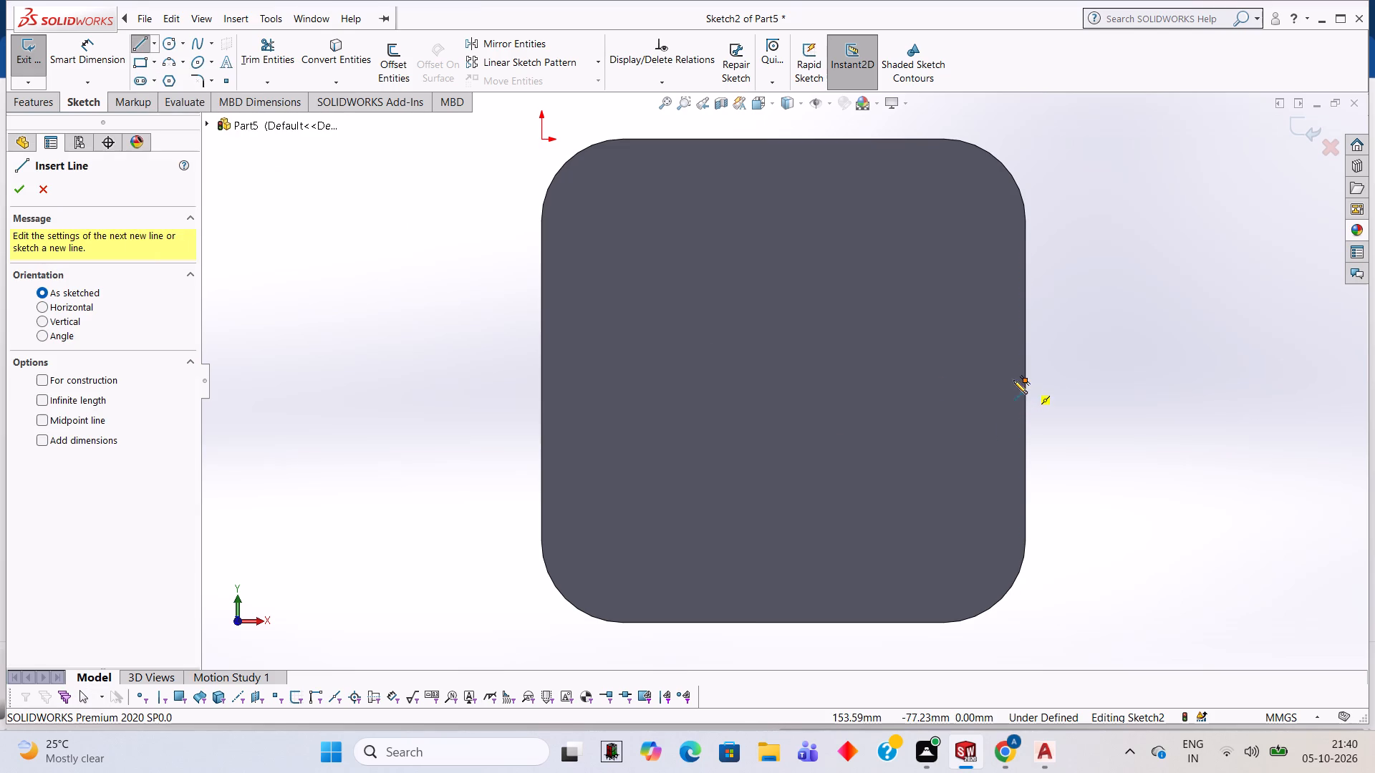
{"action": "left_click", "coordinate": [542, 380]}
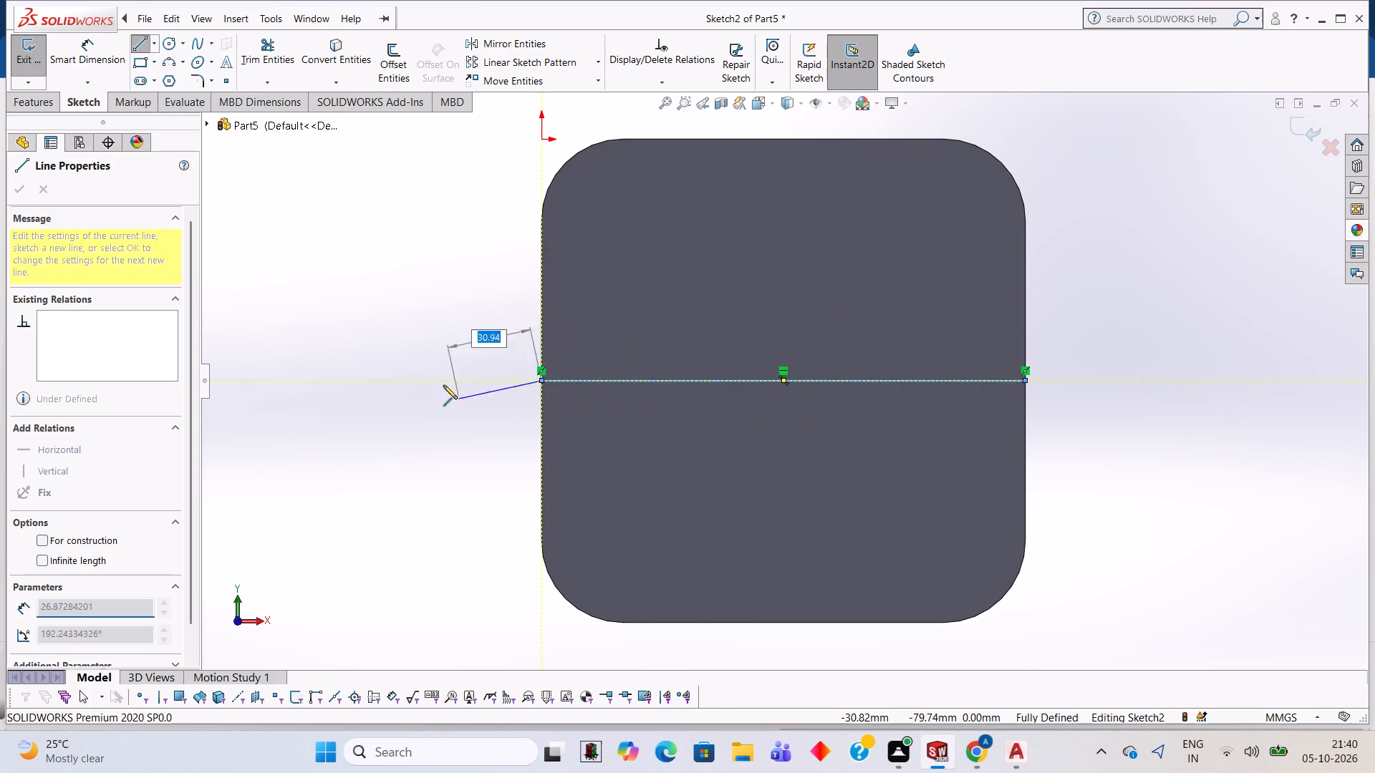
{"action": "key", "text": "Escape"}
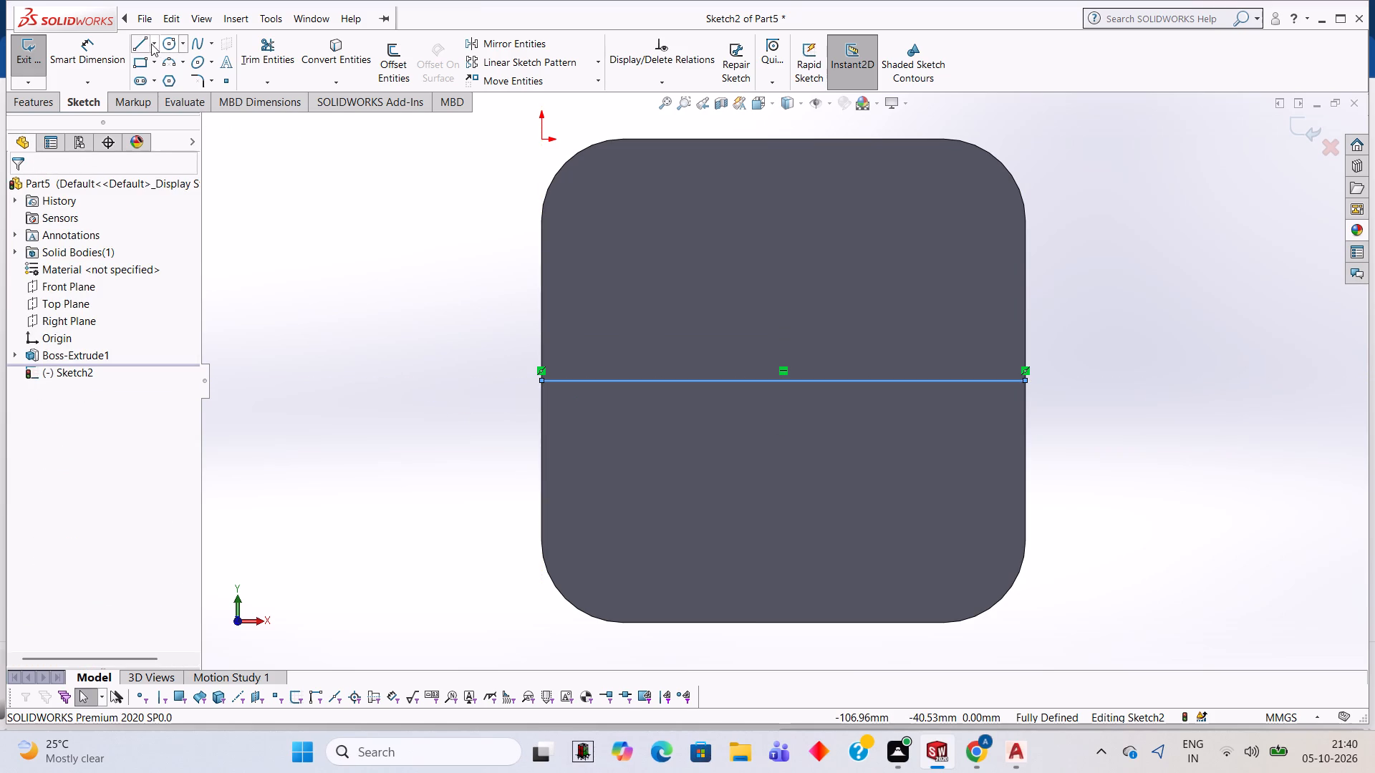
Calculate 62/2 in Calculator.
{"action": "left_click", "coordinate": [143, 39]}
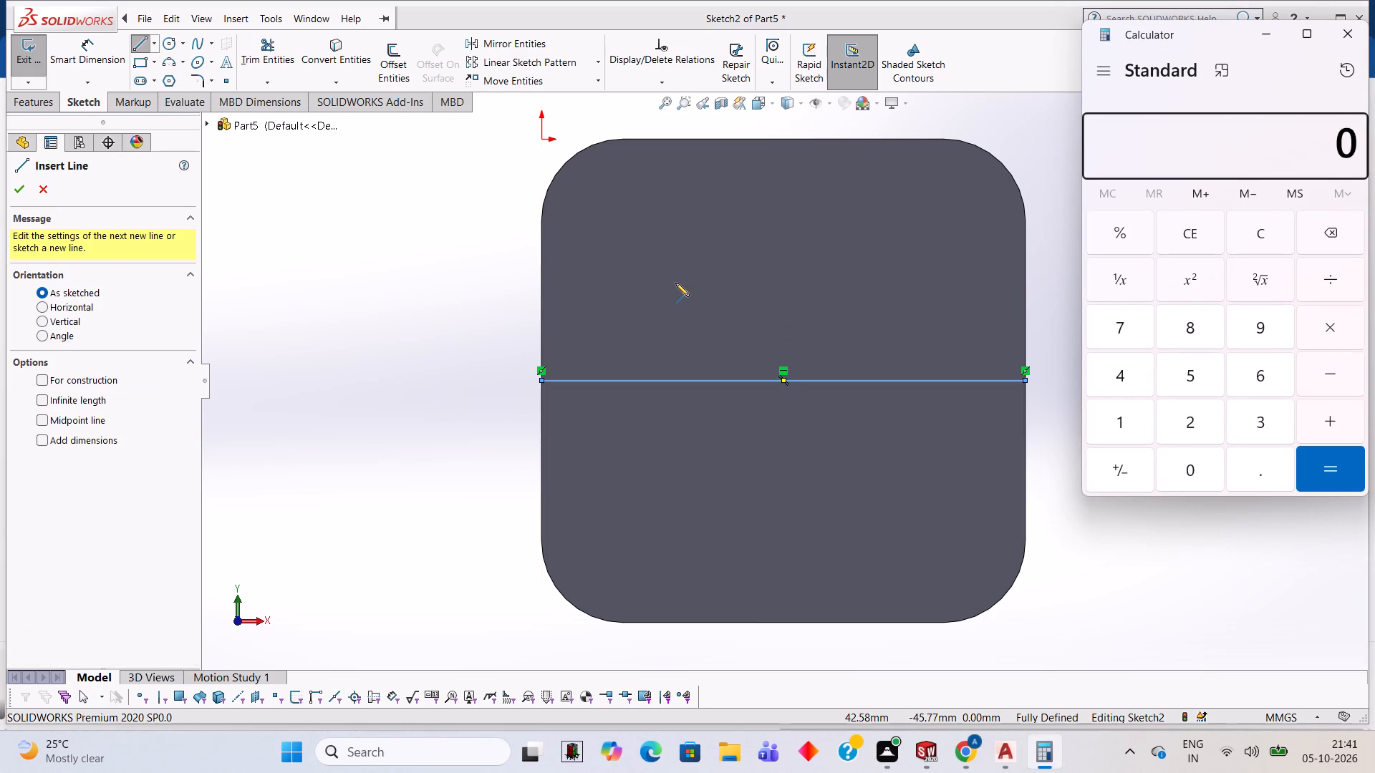
{"action": "type", "text": "62/2"}
{"action": "key", "text": "Return"}
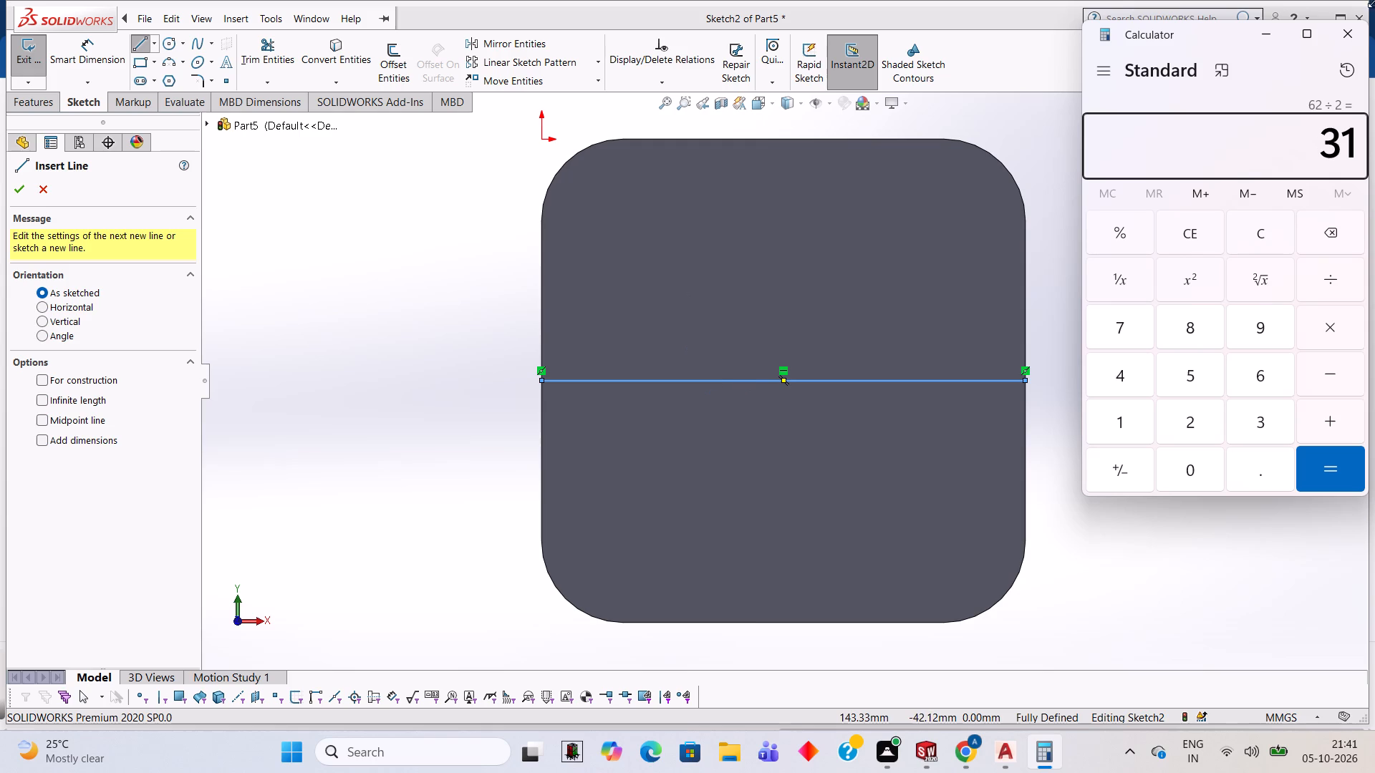
{"action": "left_click", "coordinate": [1347, 37]}
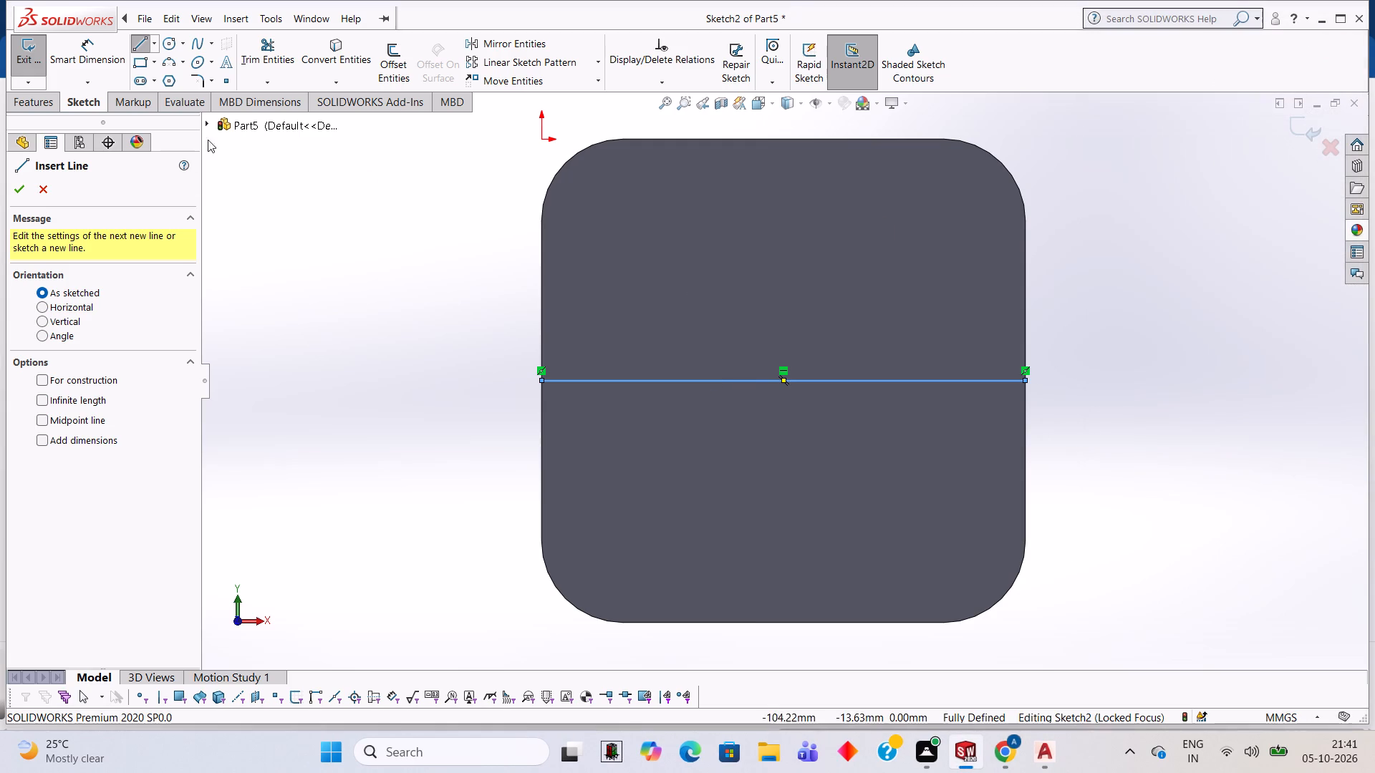
Draw a 62 × 18 mm rectangle with lines, centred on the horizontal line's midpoint, using 31 mm and 9 mm offsets to reach its upper-left corner.
{"action": "left_click", "coordinate": [783, 381]}
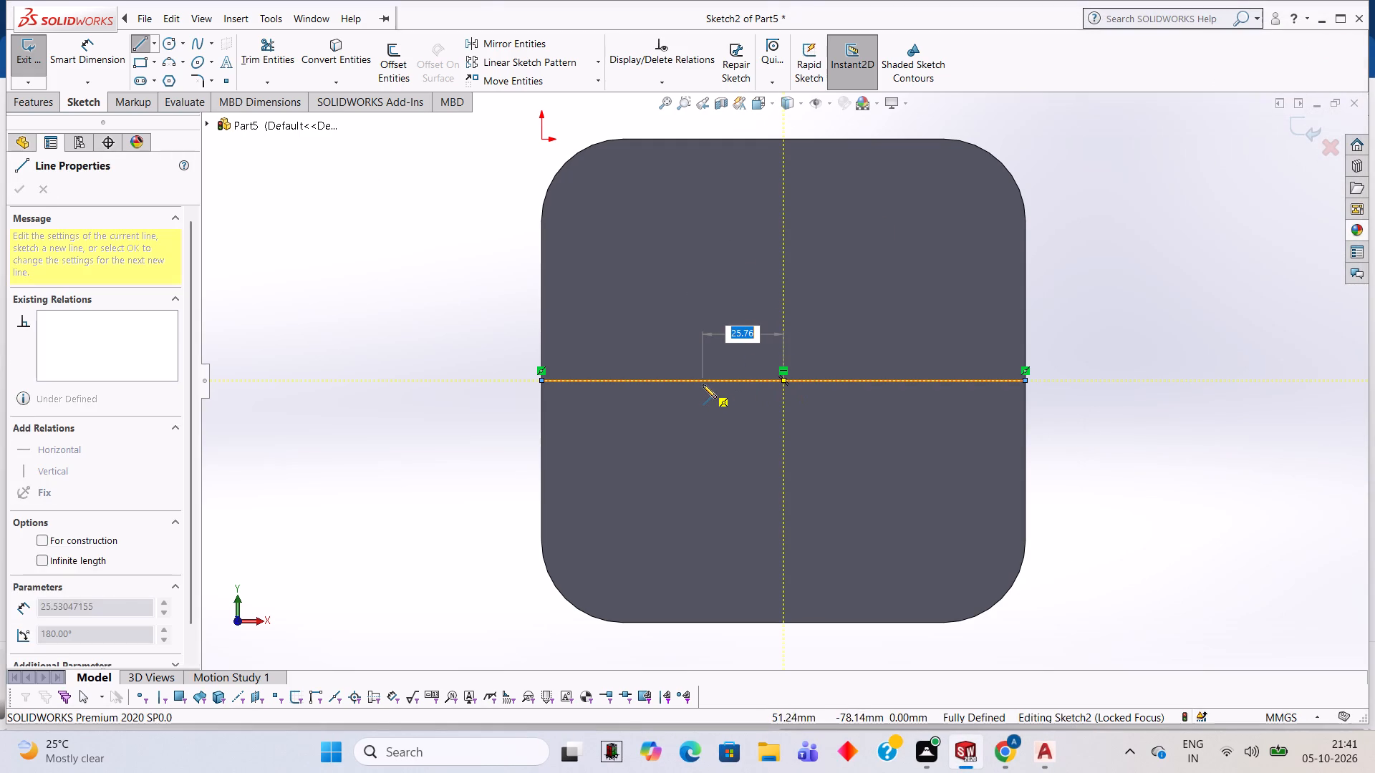
{"action": "type", "text": "31"}
{"action": "key", "text": "Return"}
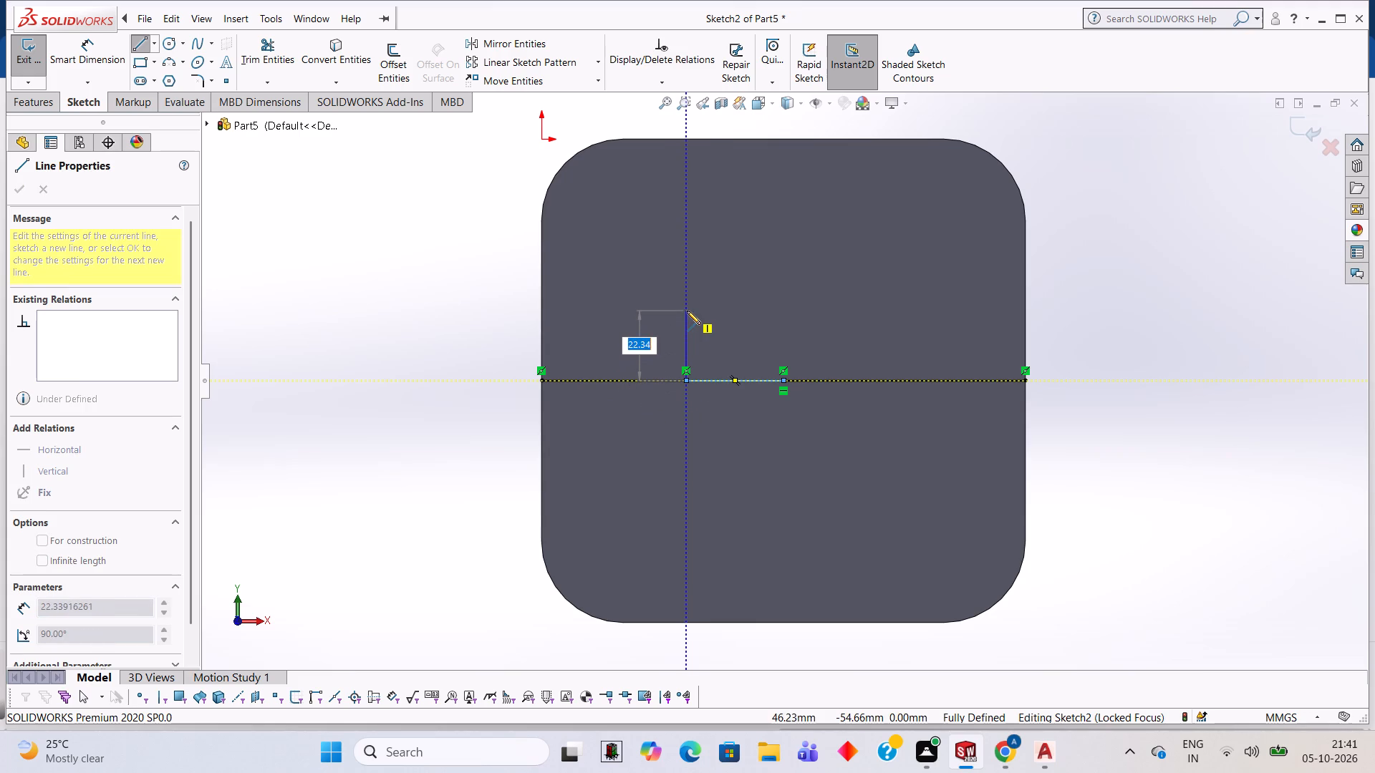
{"action": "key", "text": "9"}
{"action": "key", "text": "Return"}
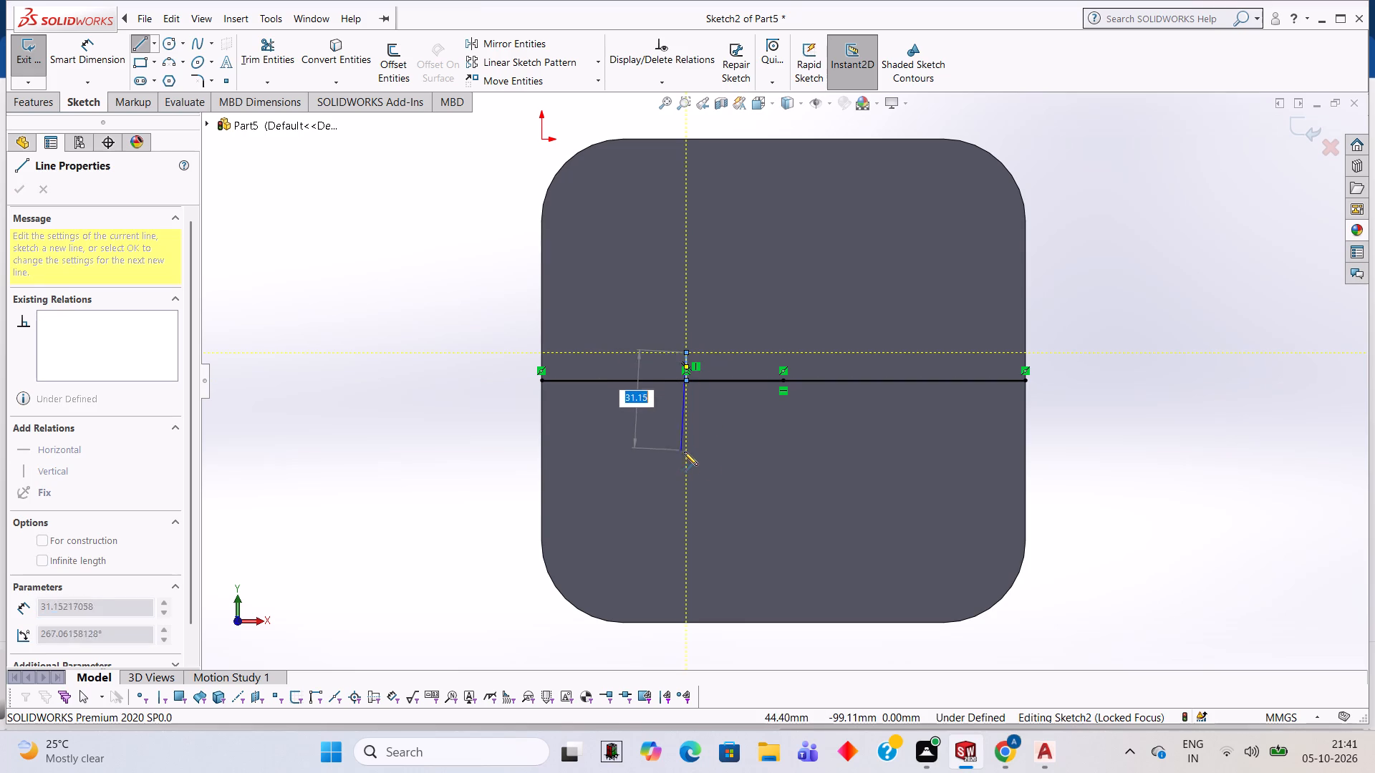
{"action": "type", "text": "18"}
{"action": "key", "text": "Return"}
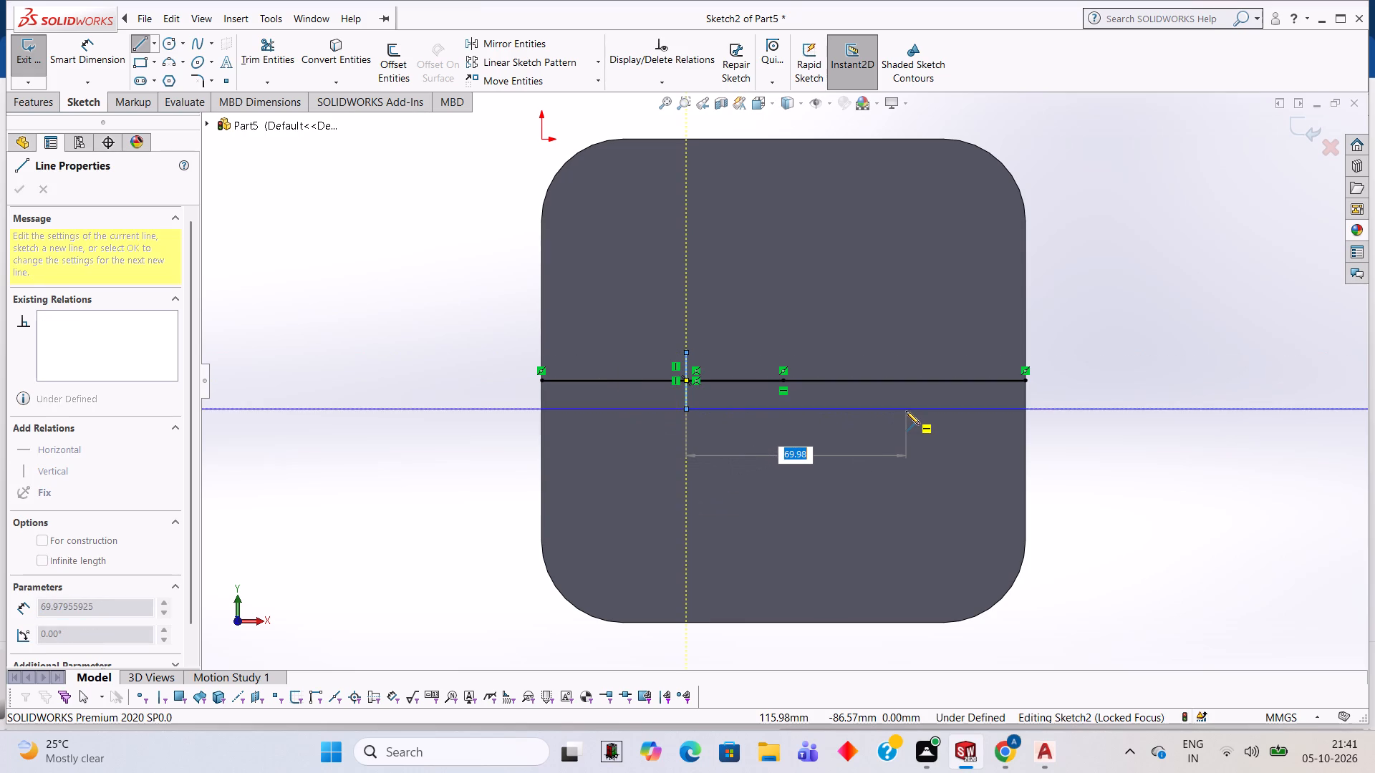
{"action": "type", "text": "62"}
{"action": "key", "text": "Return"}
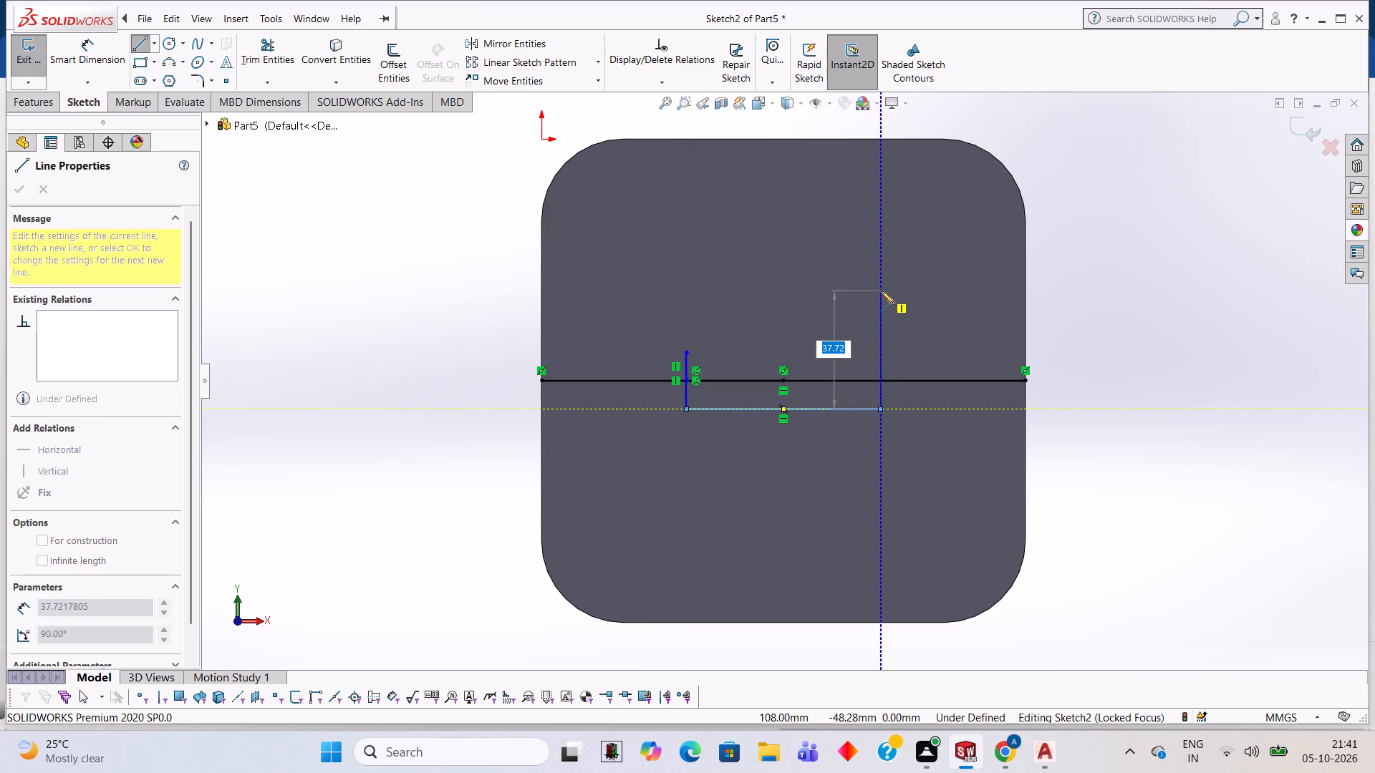
{"action": "type", "text": "18"}
{"action": "key", "text": "Return"}
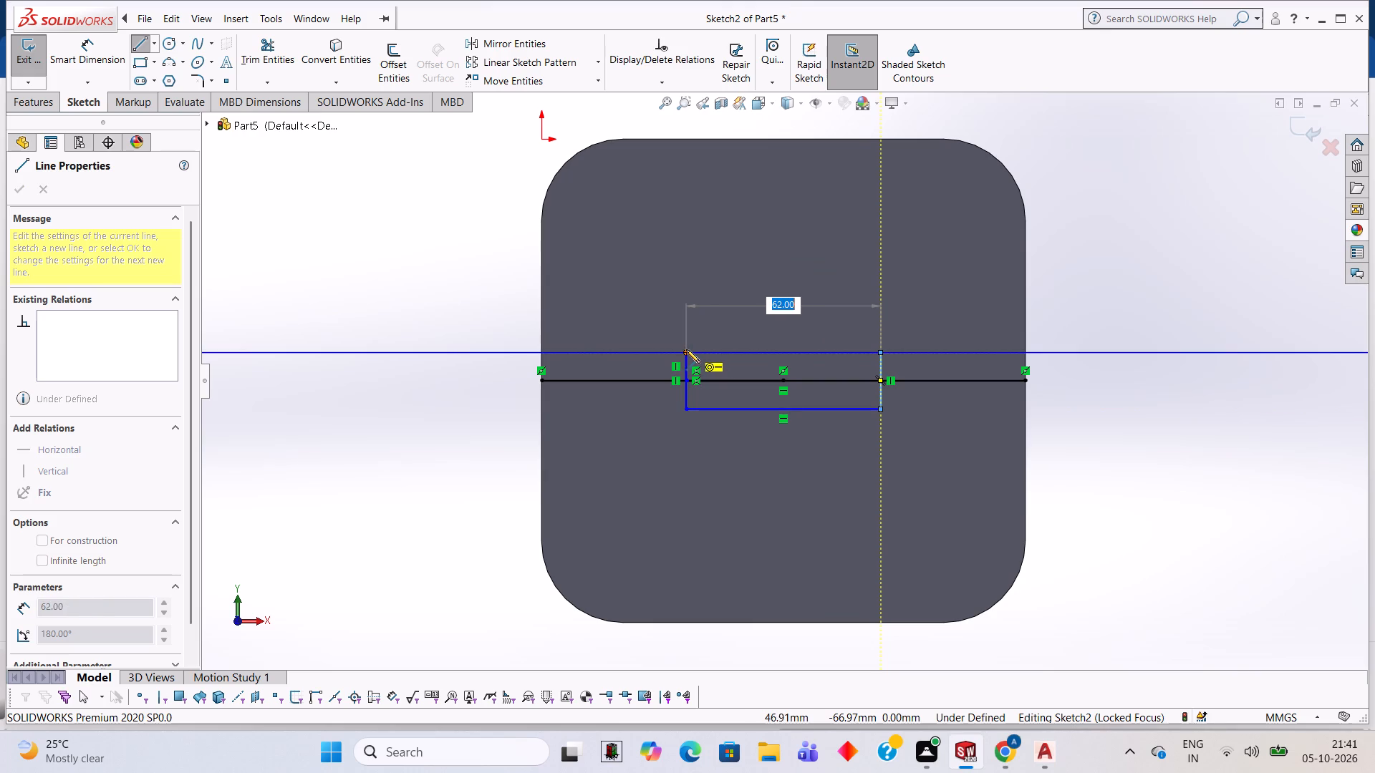
{"action": "left_click", "coordinate": [684, 349]}
Trim away the whole horizontal centre line, both outside and inside the rectangle, accepting the deletion of its midpoint relation.
{"action": "left_click", "coordinate": [267, 40]}
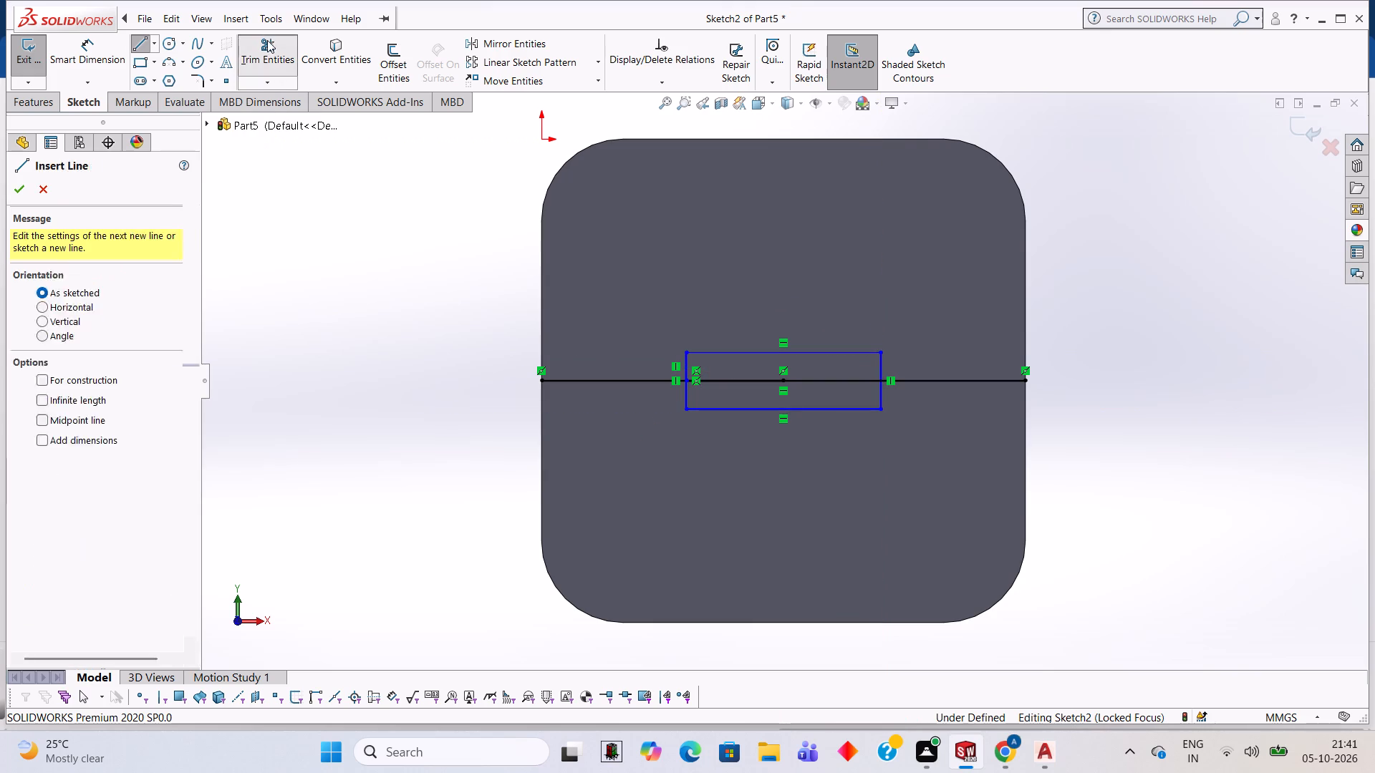
{"action": "left_click", "coordinate": [660, 378]}
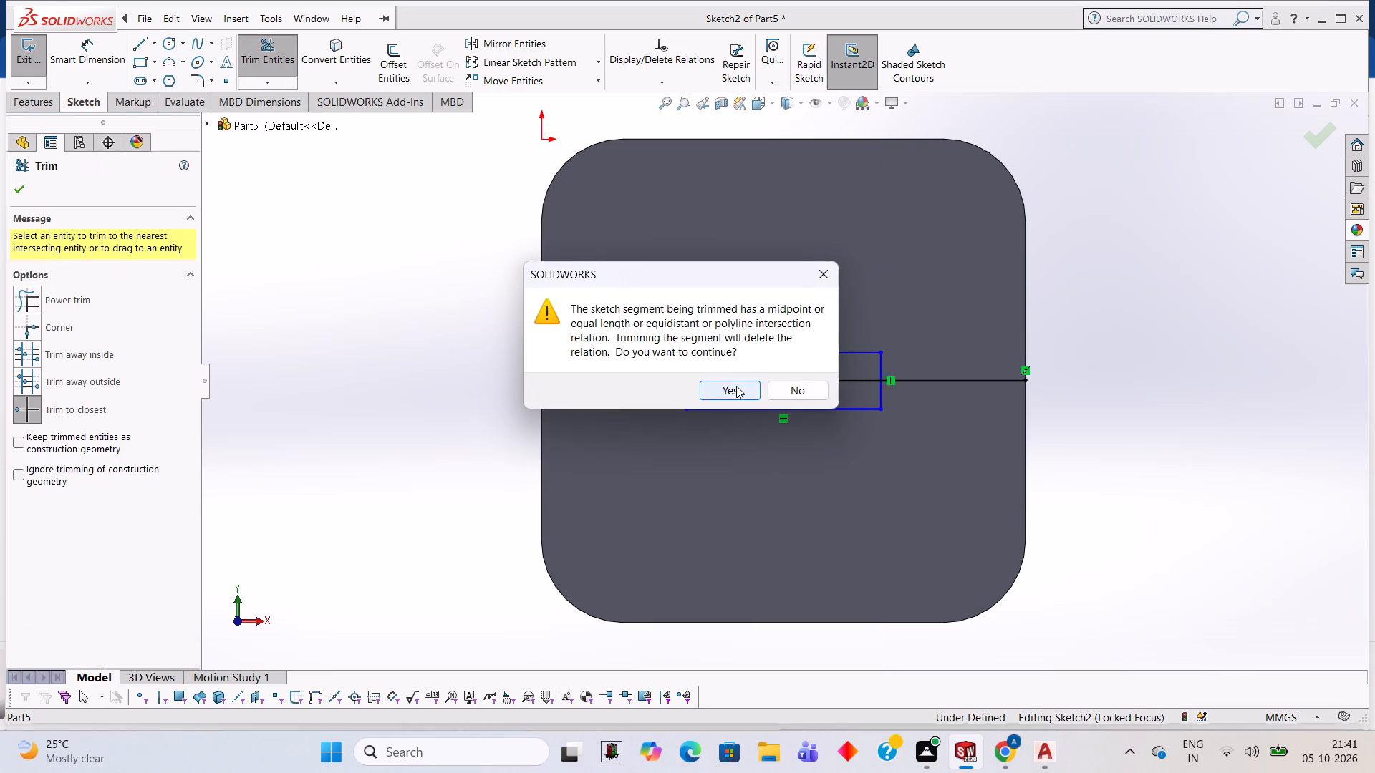
{"action": "left_click", "coordinate": [736, 391]}
{"action": "left_click", "coordinate": [799, 379]}
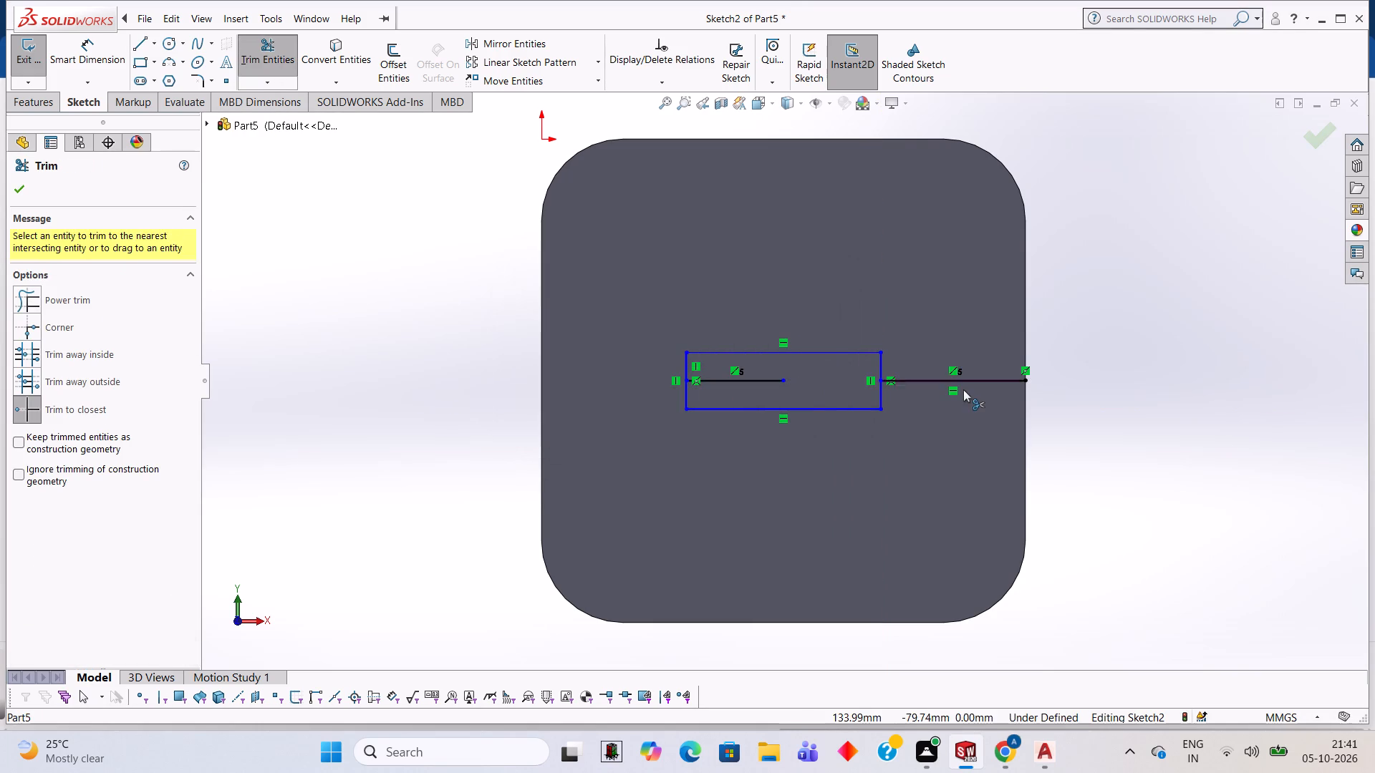
{"action": "left_click", "coordinate": [960, 381]}
{"action": "left_click", "coordinate": [742, 383]}
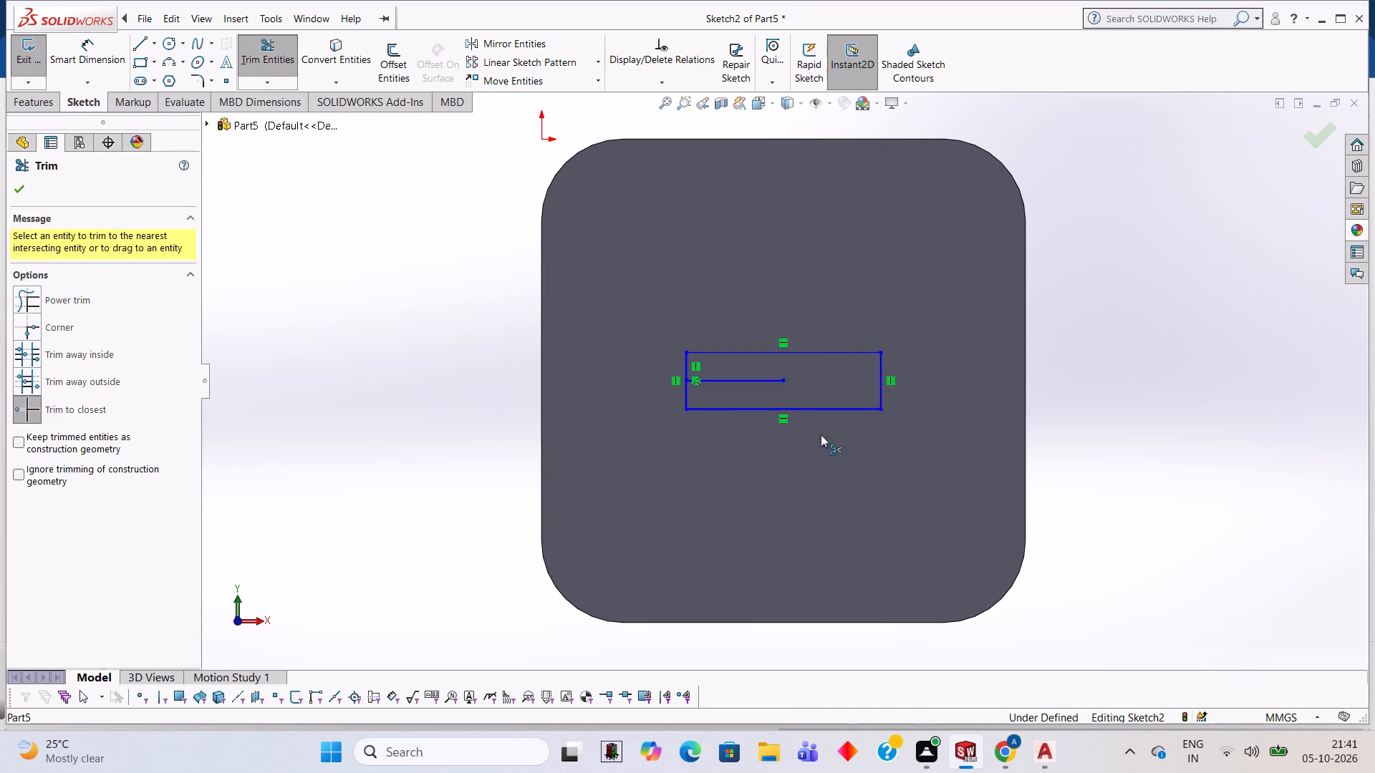
{"action": "left_click", "coordinate": [761, 383]}
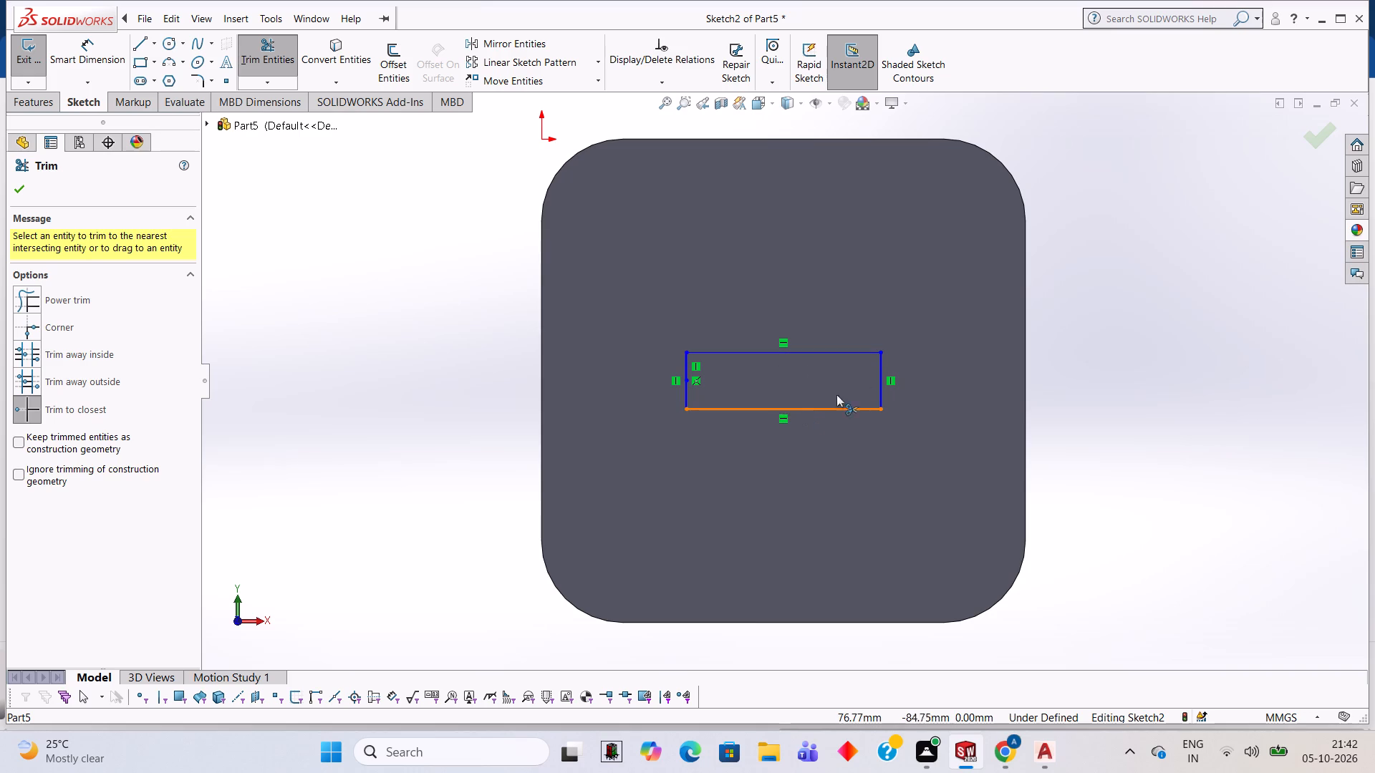
{"action": "key", "text": "Escape"}
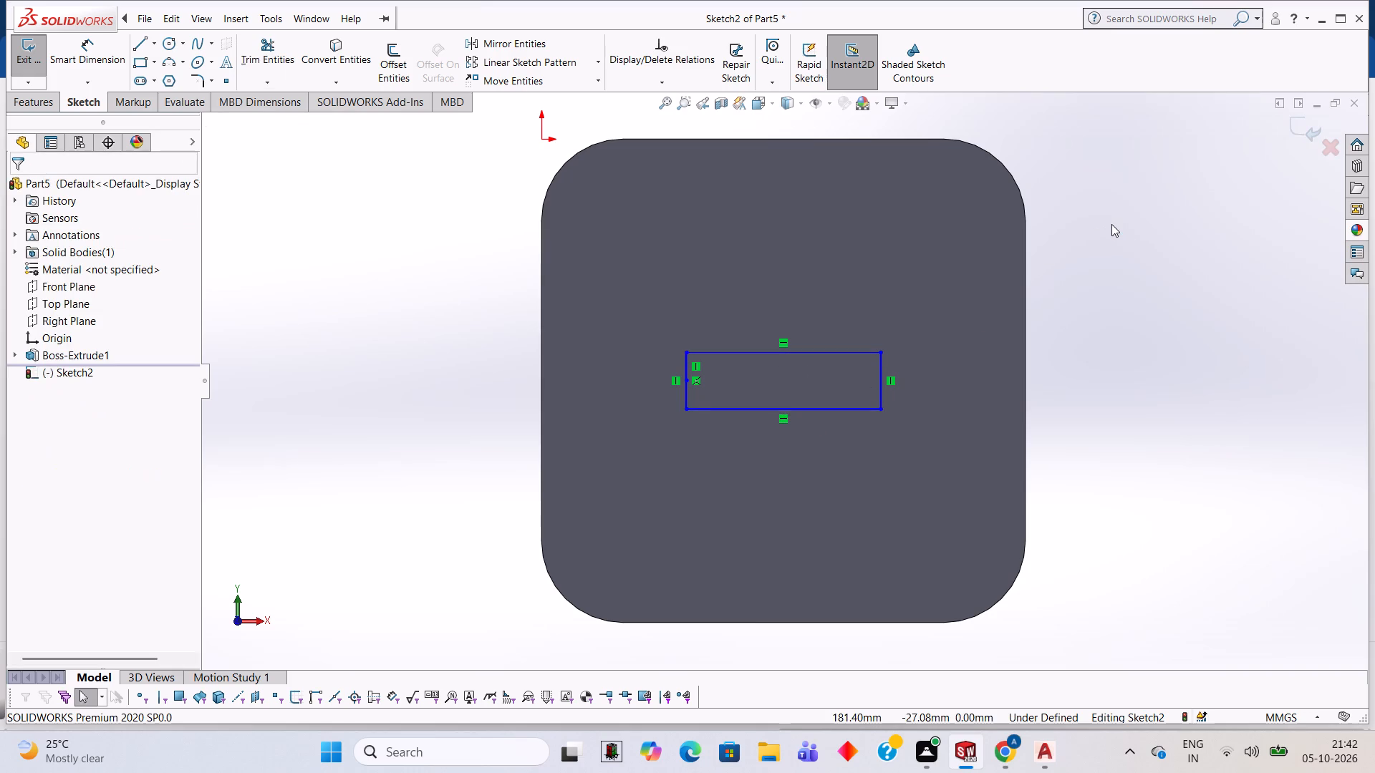
Draw a 46 mm vertical line upward from the rectangle's centre, working out 92/2 in Calculator for its length.
{"action": "left_click", "coordinate": [134, 51]}
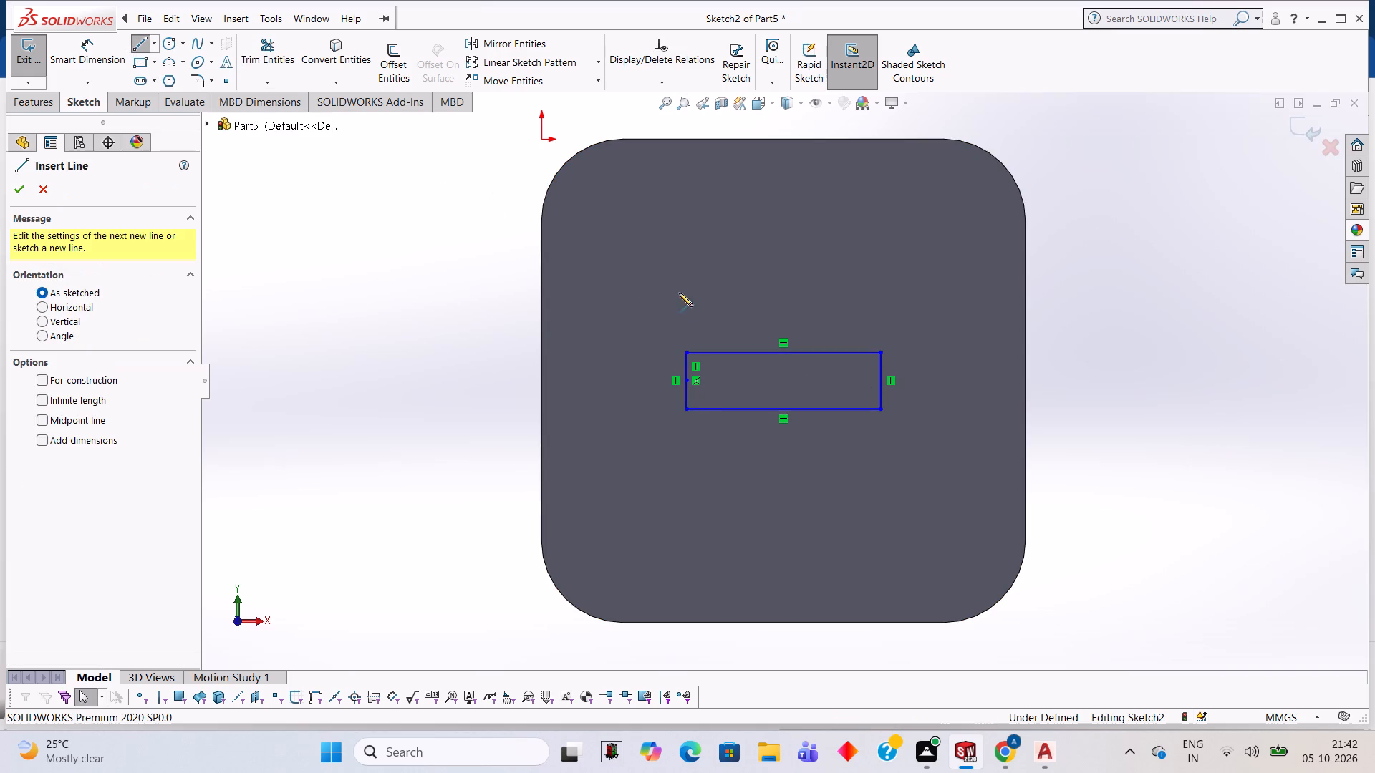
{"action": "left_click", "coordinate": [783, 384]}
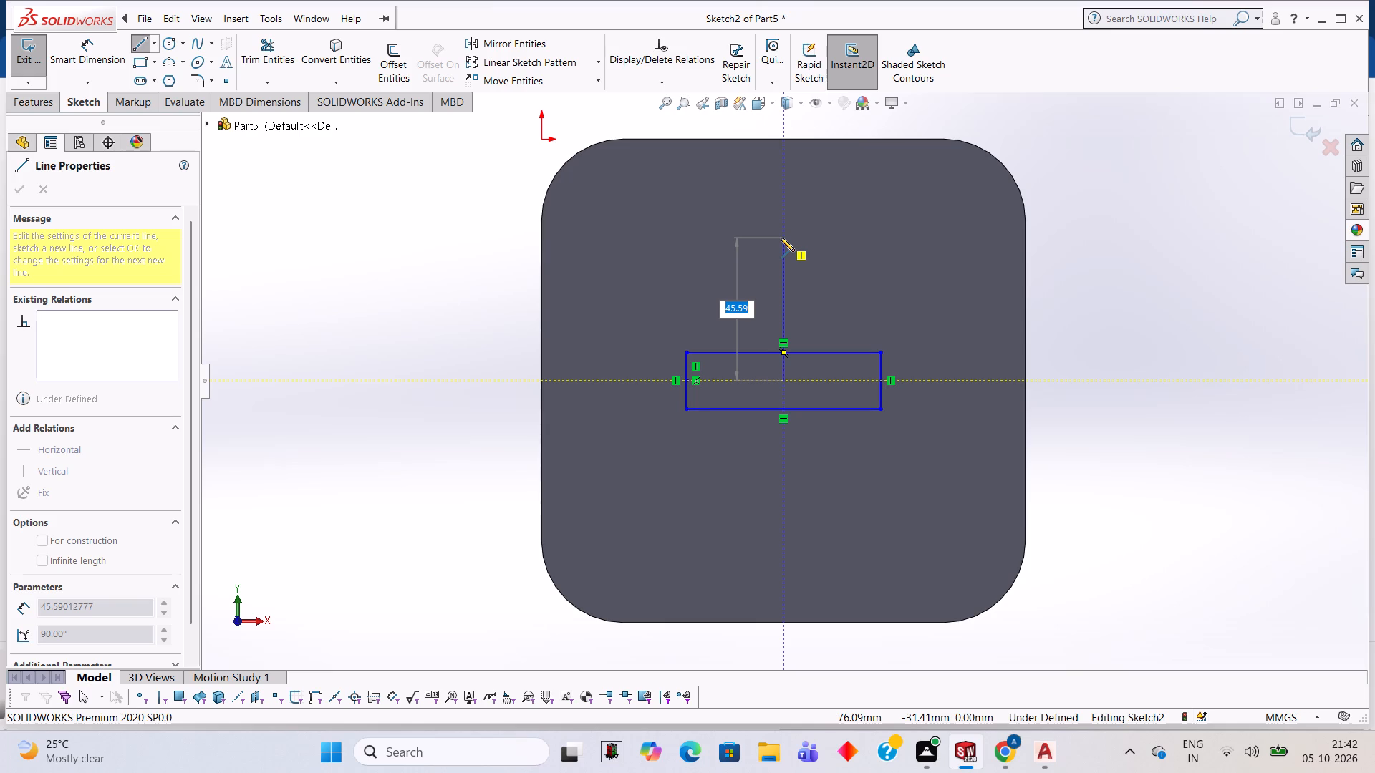
{"action": "type", "text": "92/2"}
{"action": "key", "text": "Return"}
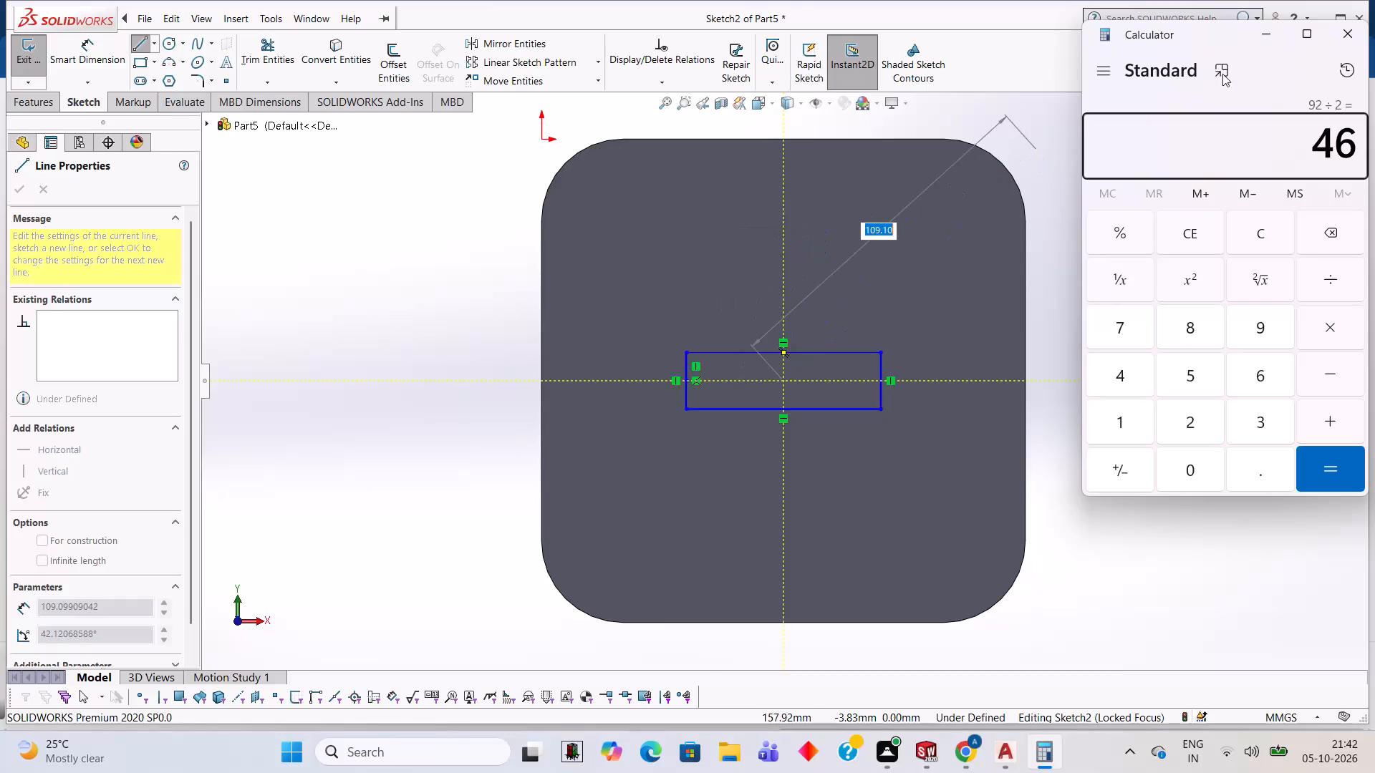
{"action": "left_click", "coordinate": [1346, 31]}
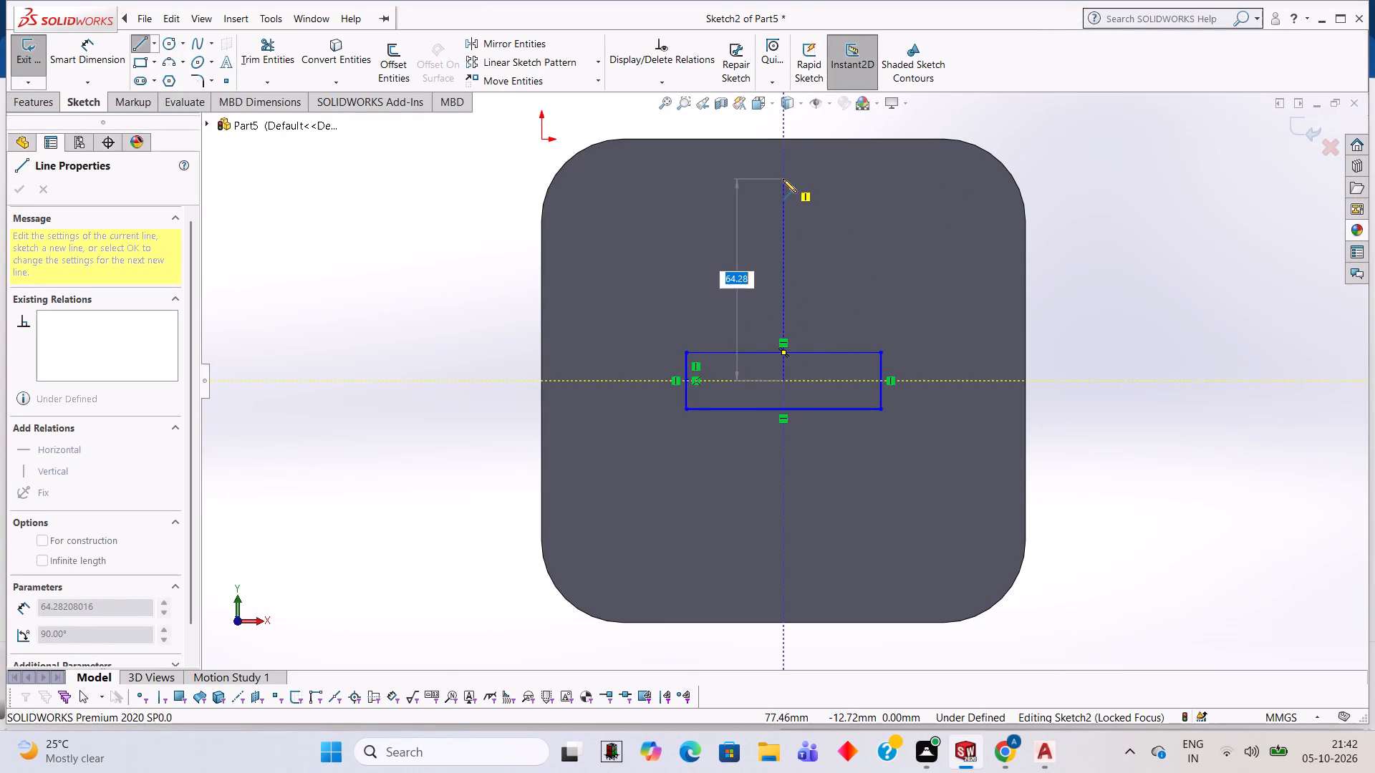
{"action": "key", "text": "4"}
{"action": "key", "text": "6"}
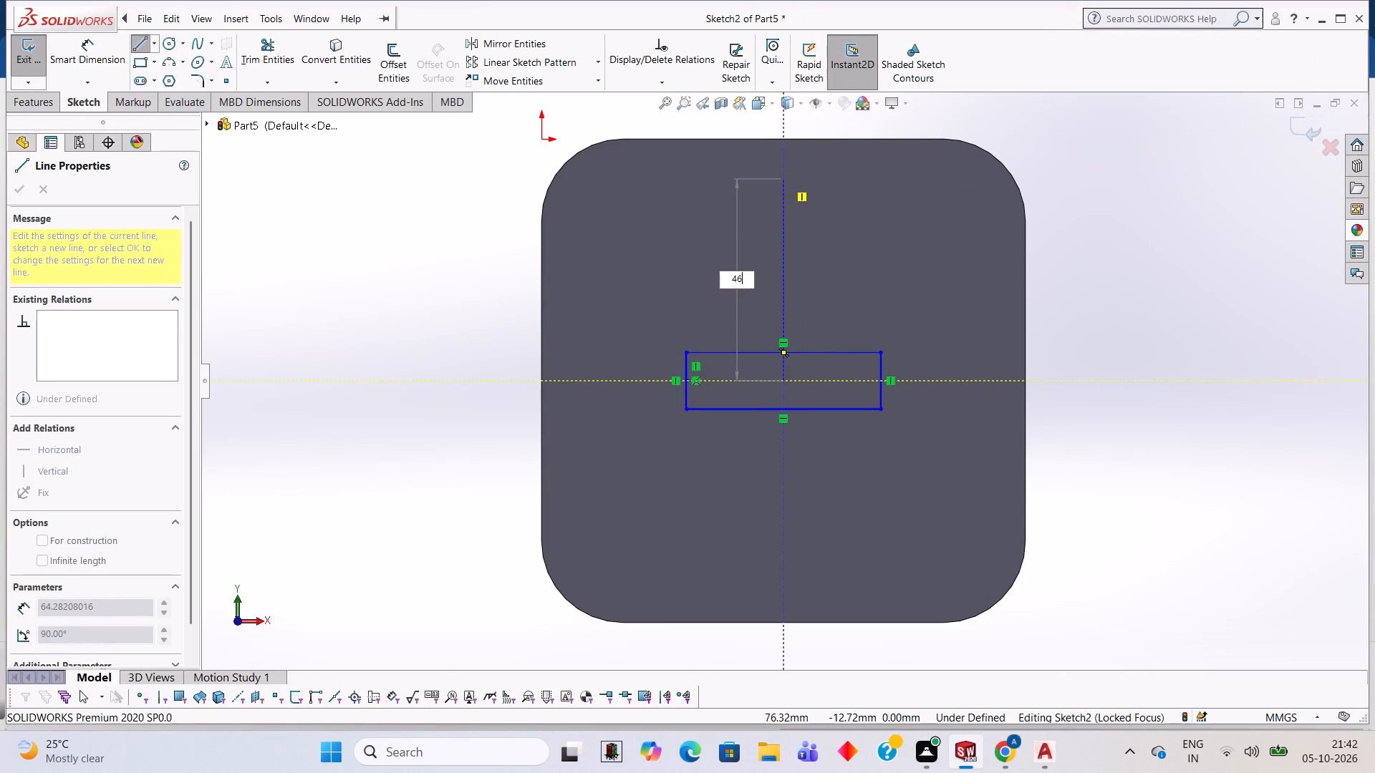
{"action": "key", "text": "Return"}
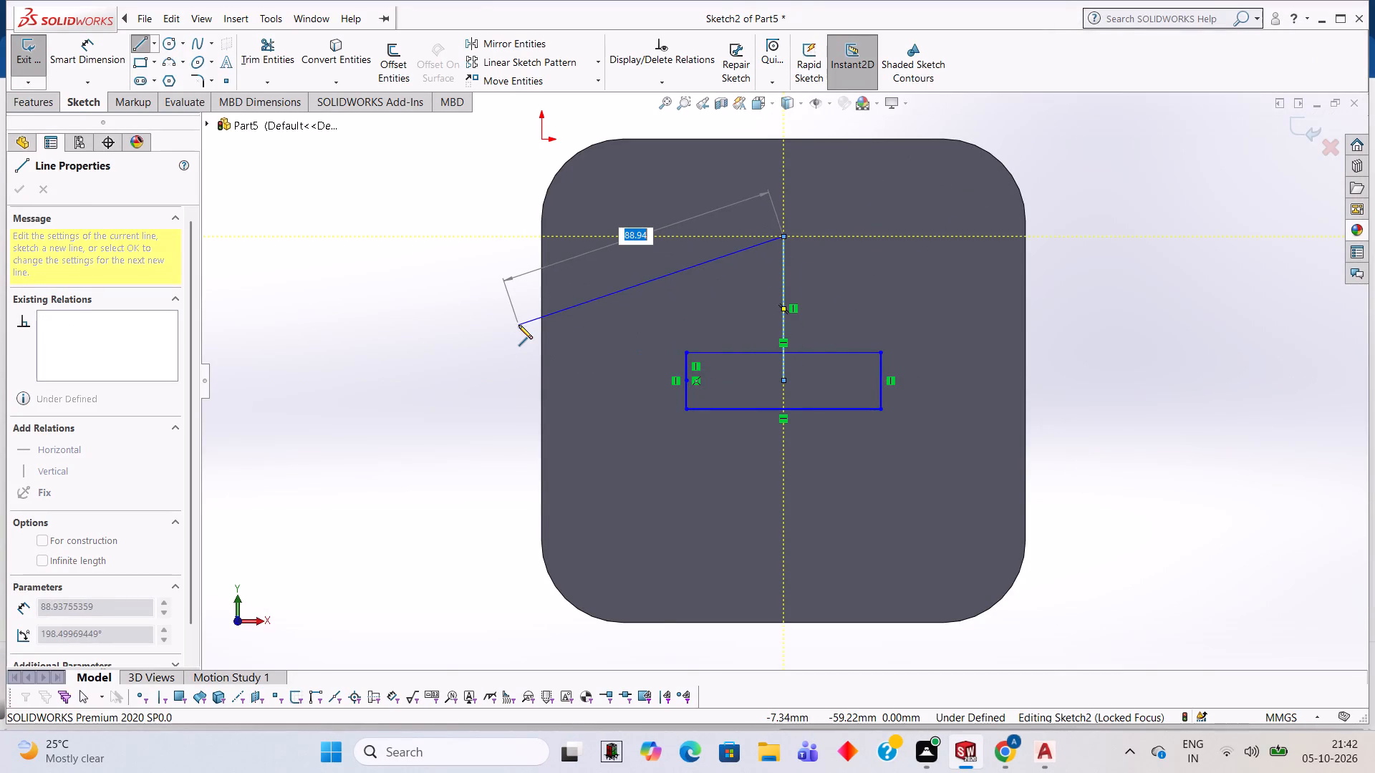
{"action": "key", "text": "Escape"}
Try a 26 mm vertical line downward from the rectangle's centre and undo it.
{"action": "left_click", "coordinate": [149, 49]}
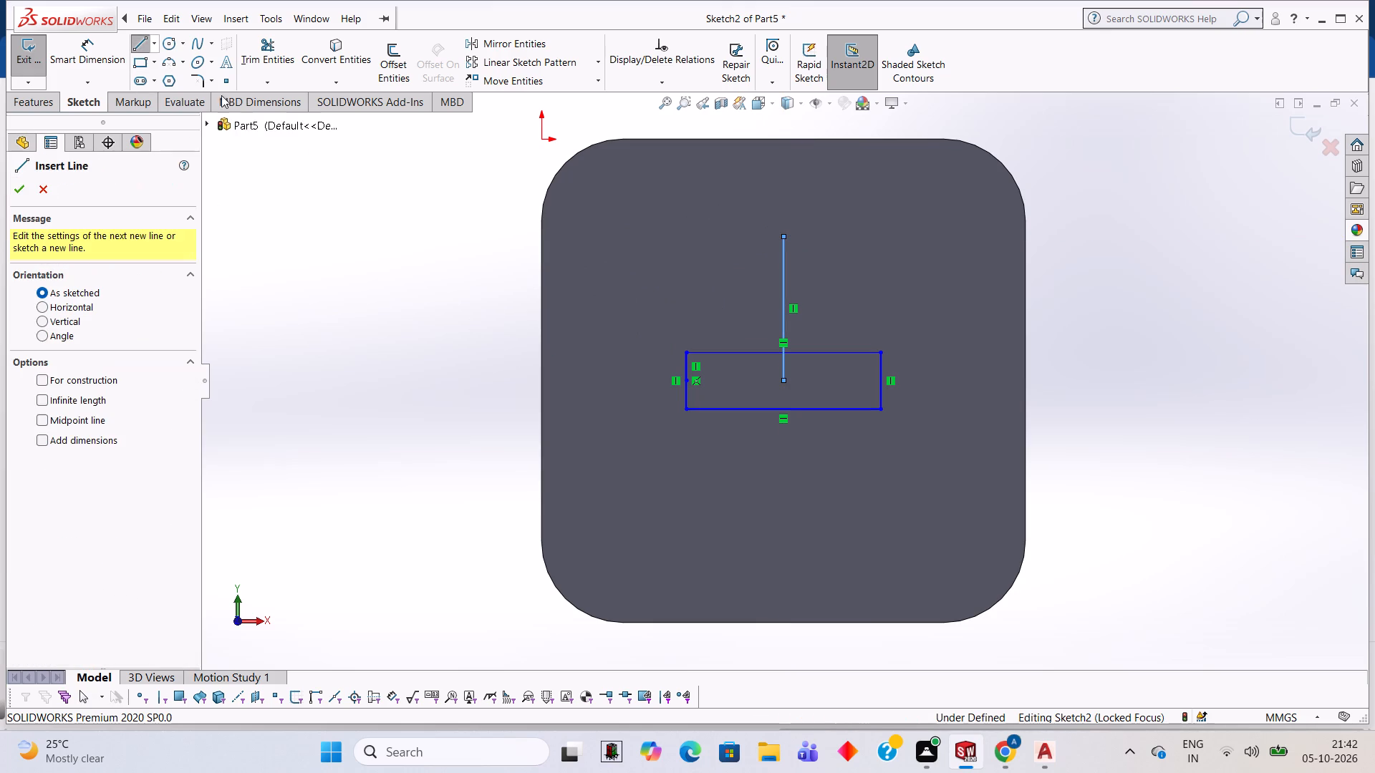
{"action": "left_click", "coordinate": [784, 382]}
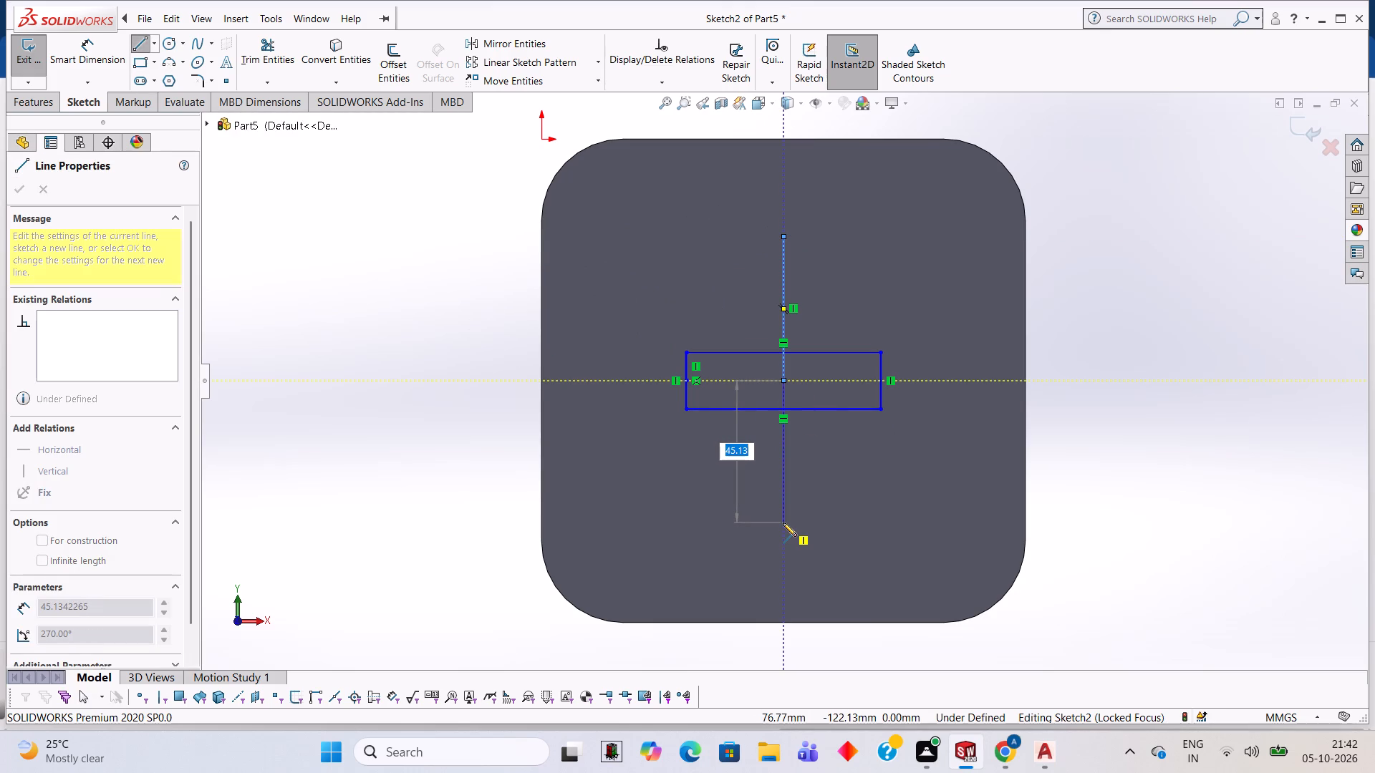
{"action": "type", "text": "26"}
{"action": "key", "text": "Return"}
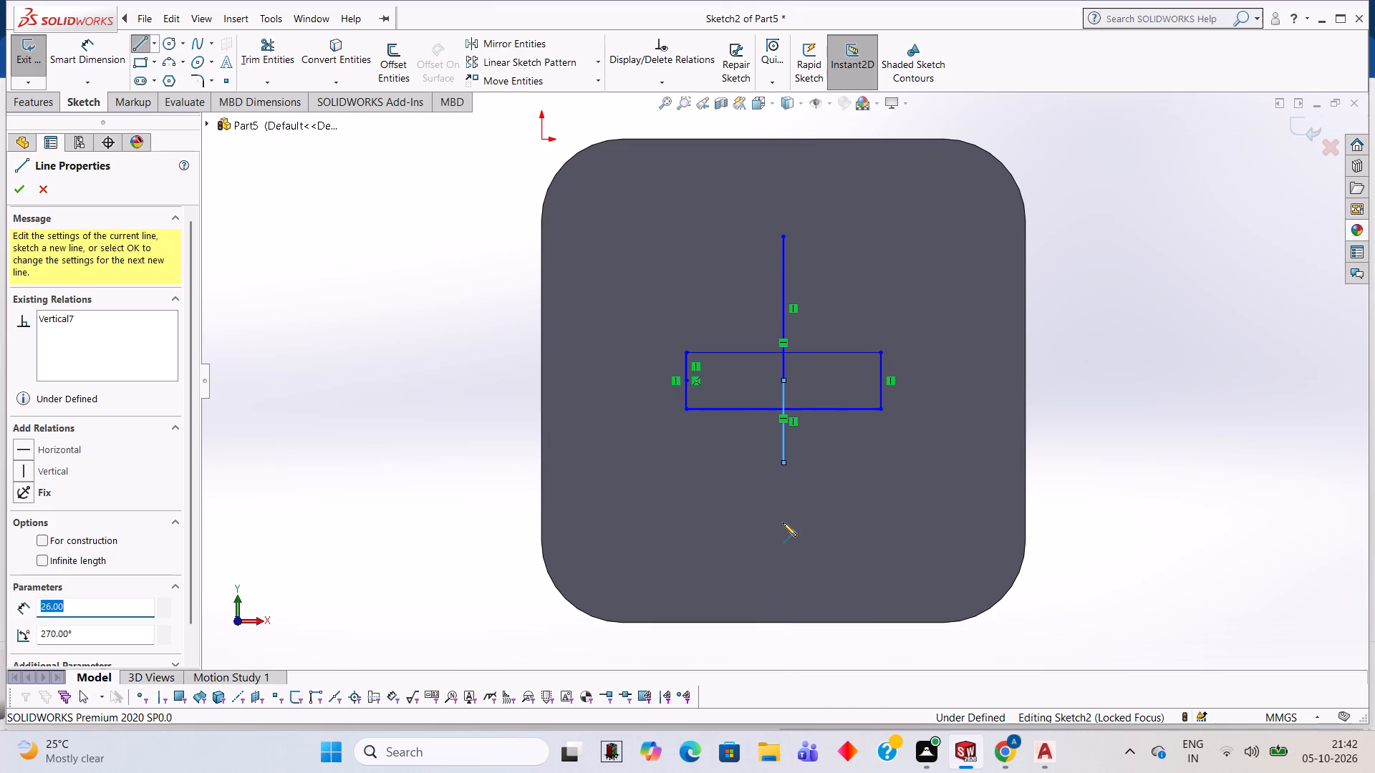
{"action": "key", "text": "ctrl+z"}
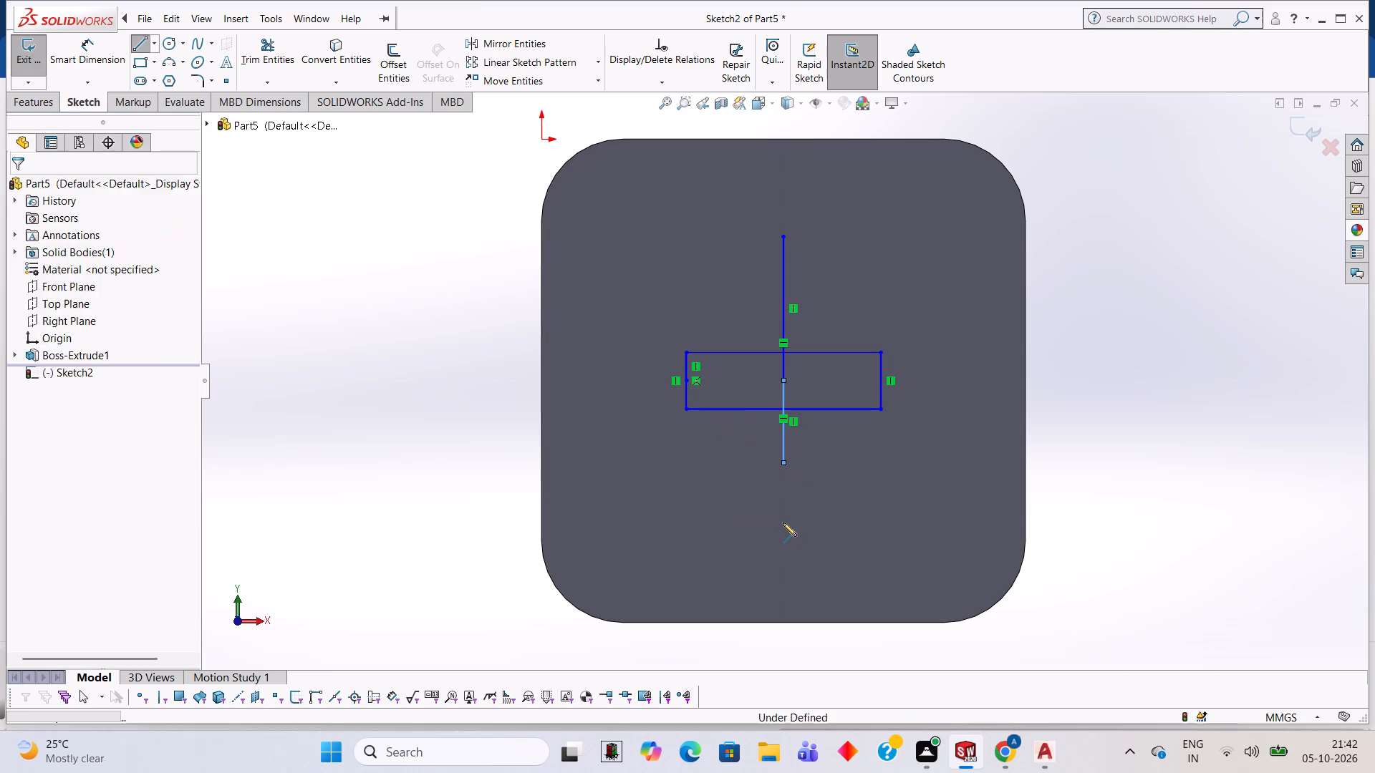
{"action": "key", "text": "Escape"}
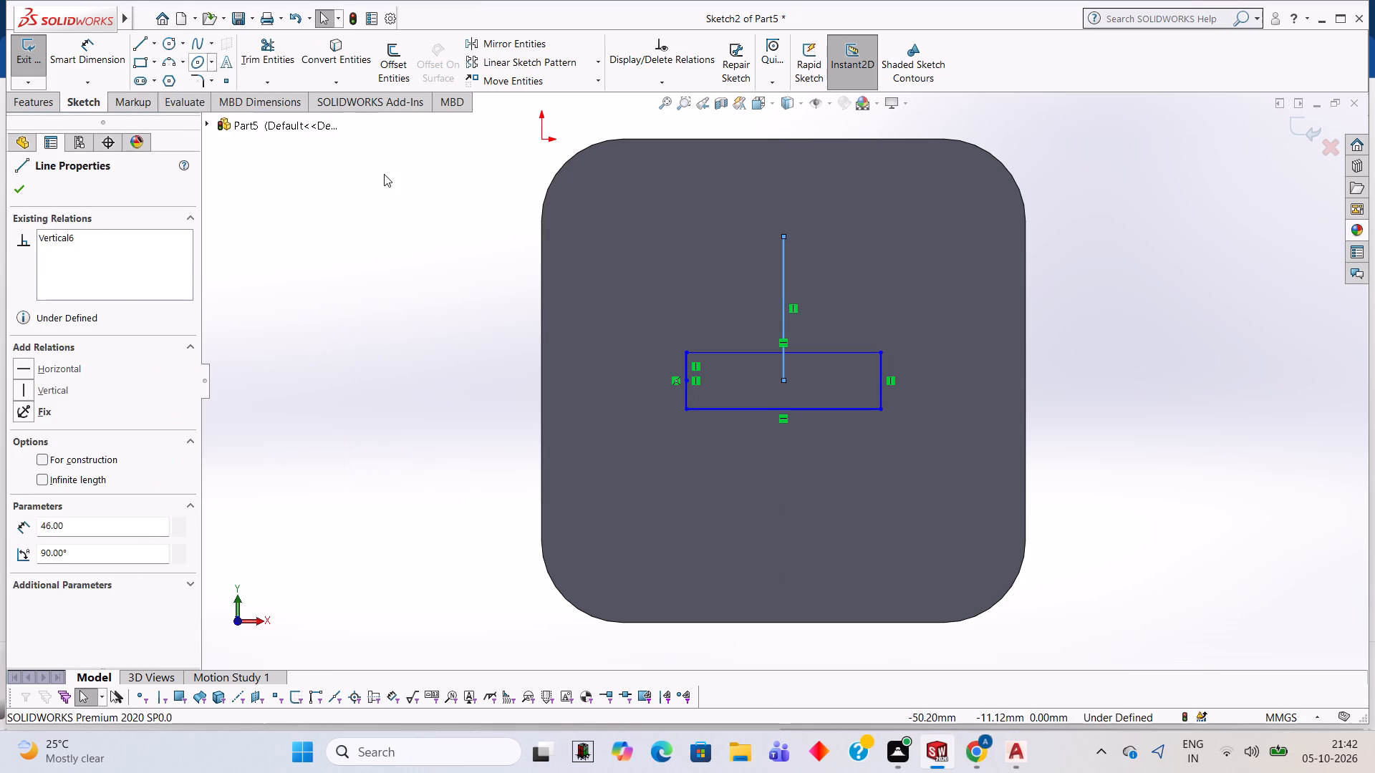
Draw a 46 mm vertical line downward from the rectangle's centre.
{"action": "left_click", "coordinate": [147, 43]}
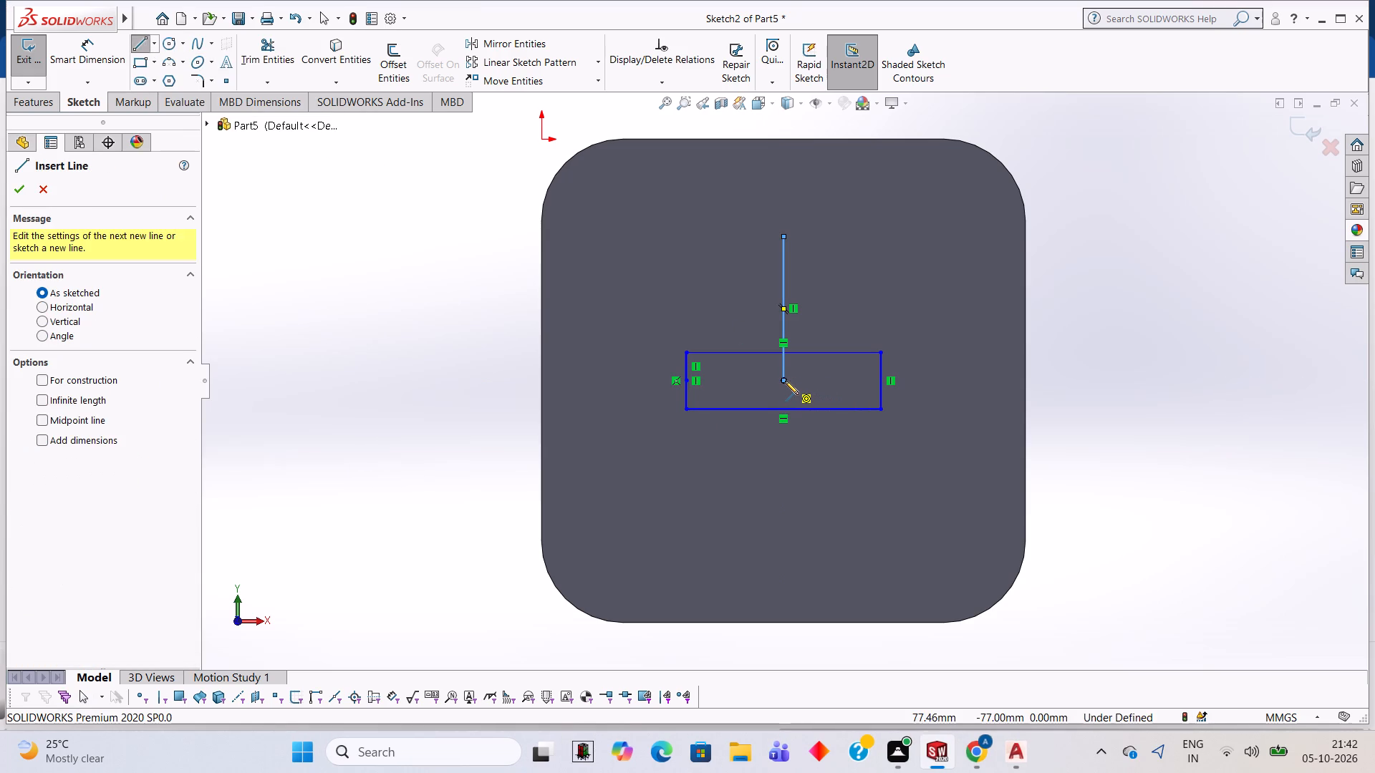
{"action": "left_click", "coordinate": [784, 381]}
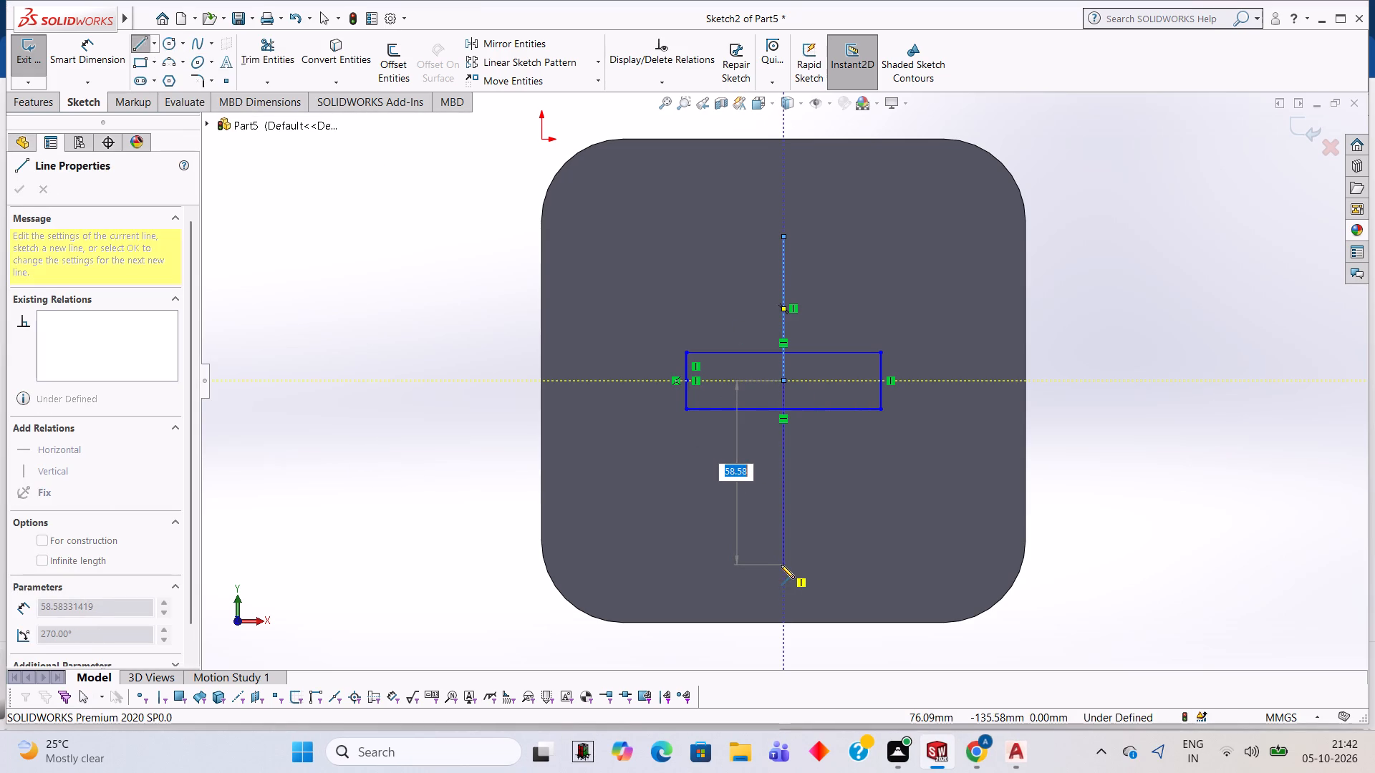
{"action": "type", "text": "46"}
{"action": "key", "text": "Return"}
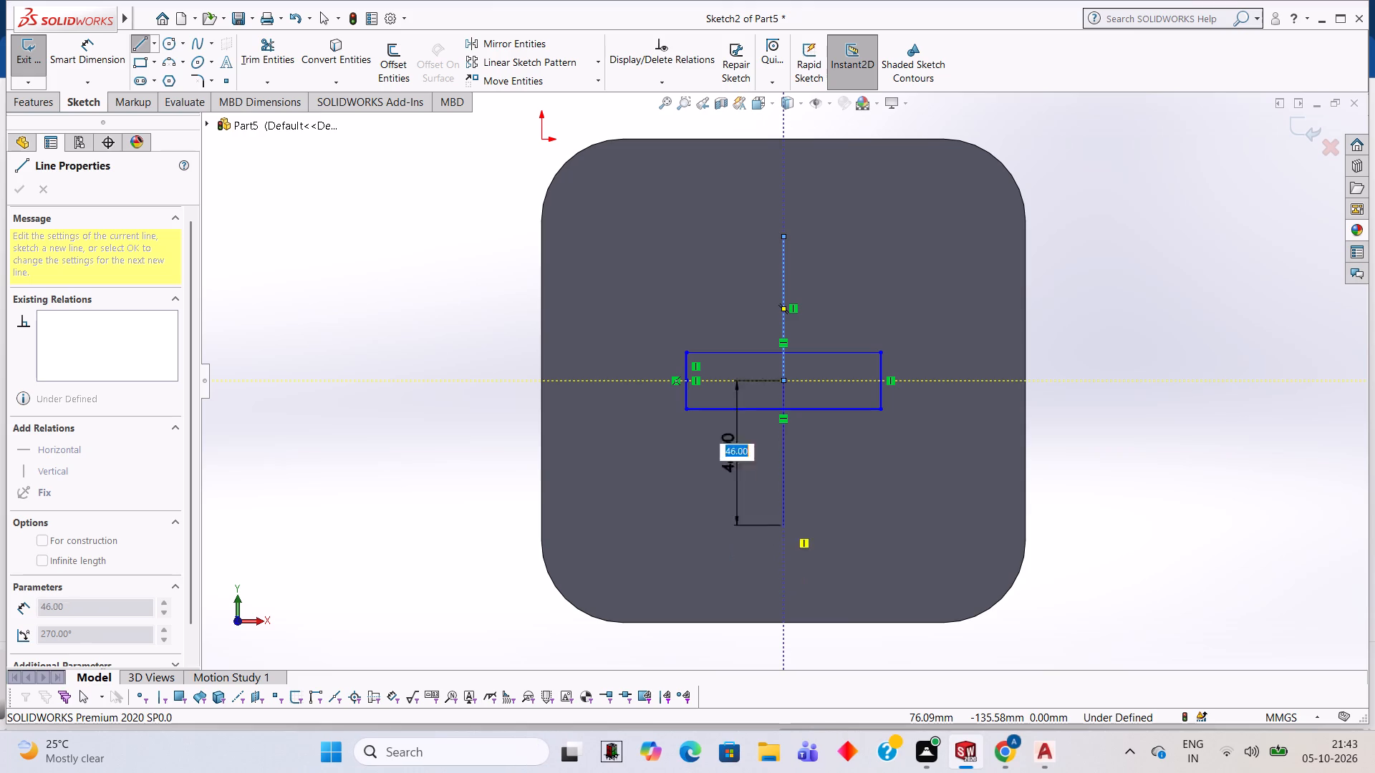
{"action": "key", "text": "Escape"}
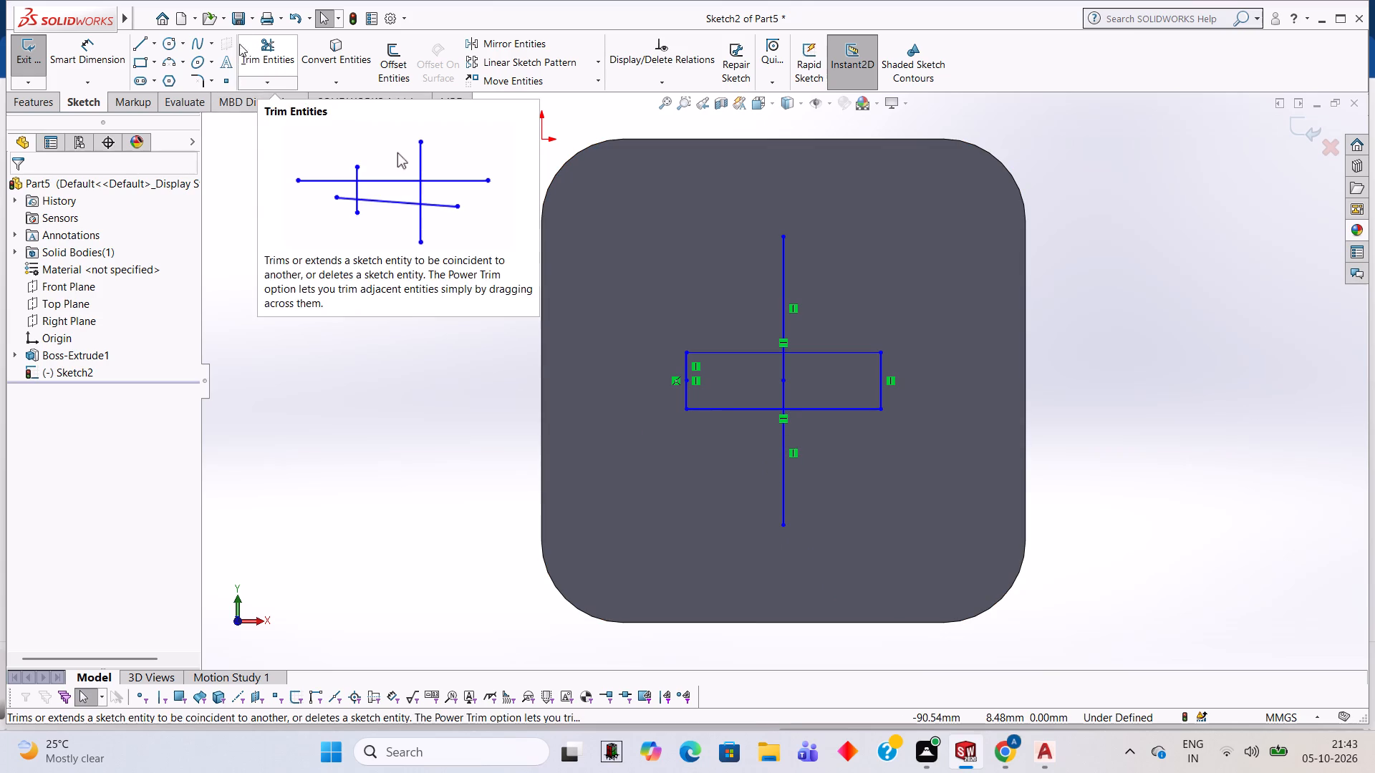
Draw two circles of 18 mm radius centred on the upper and lower outer ends of the vertical lines.
{"action": "left_click", "coordinate": [165, 38]}
{"action": "left_click", "coordinate": [783, 236]}
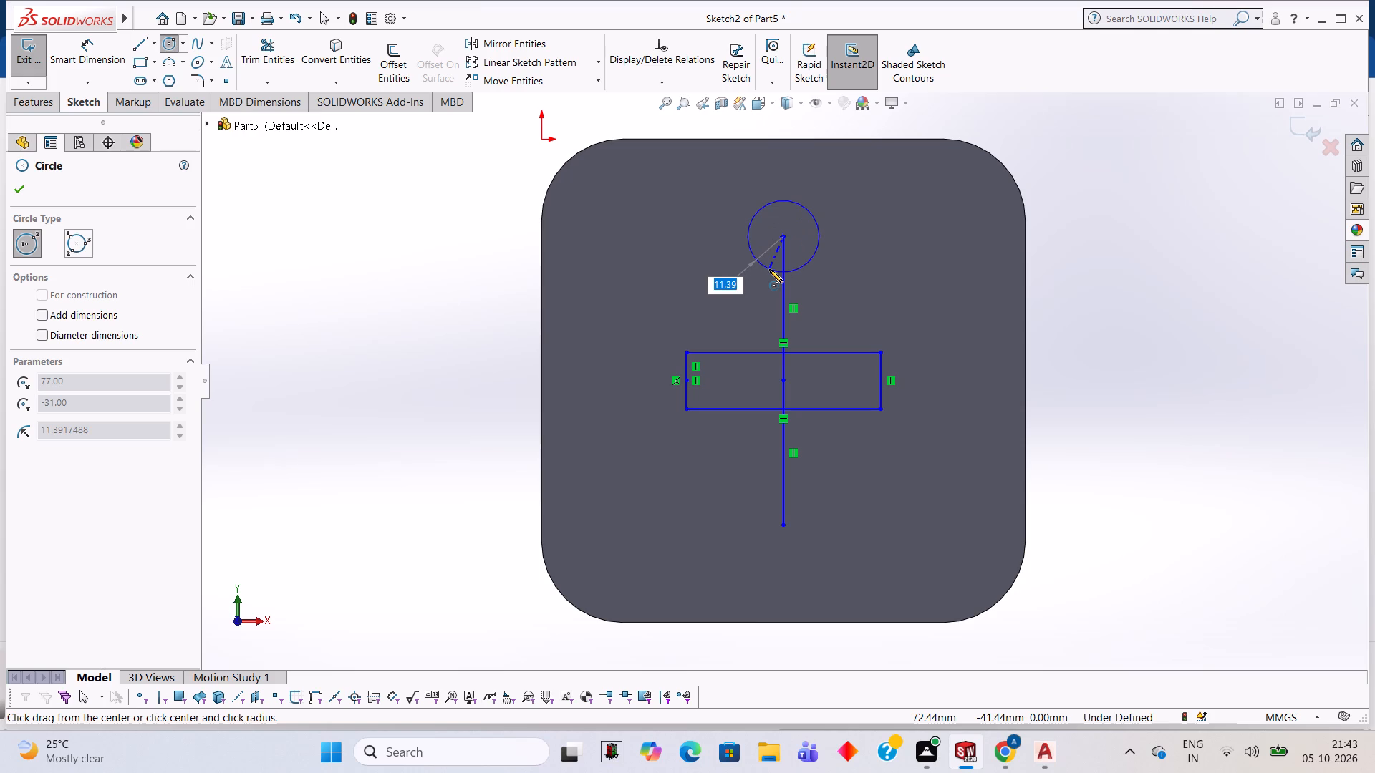
{"action": "type", "text": "18"}
{"action": "key", "text": "Return"}
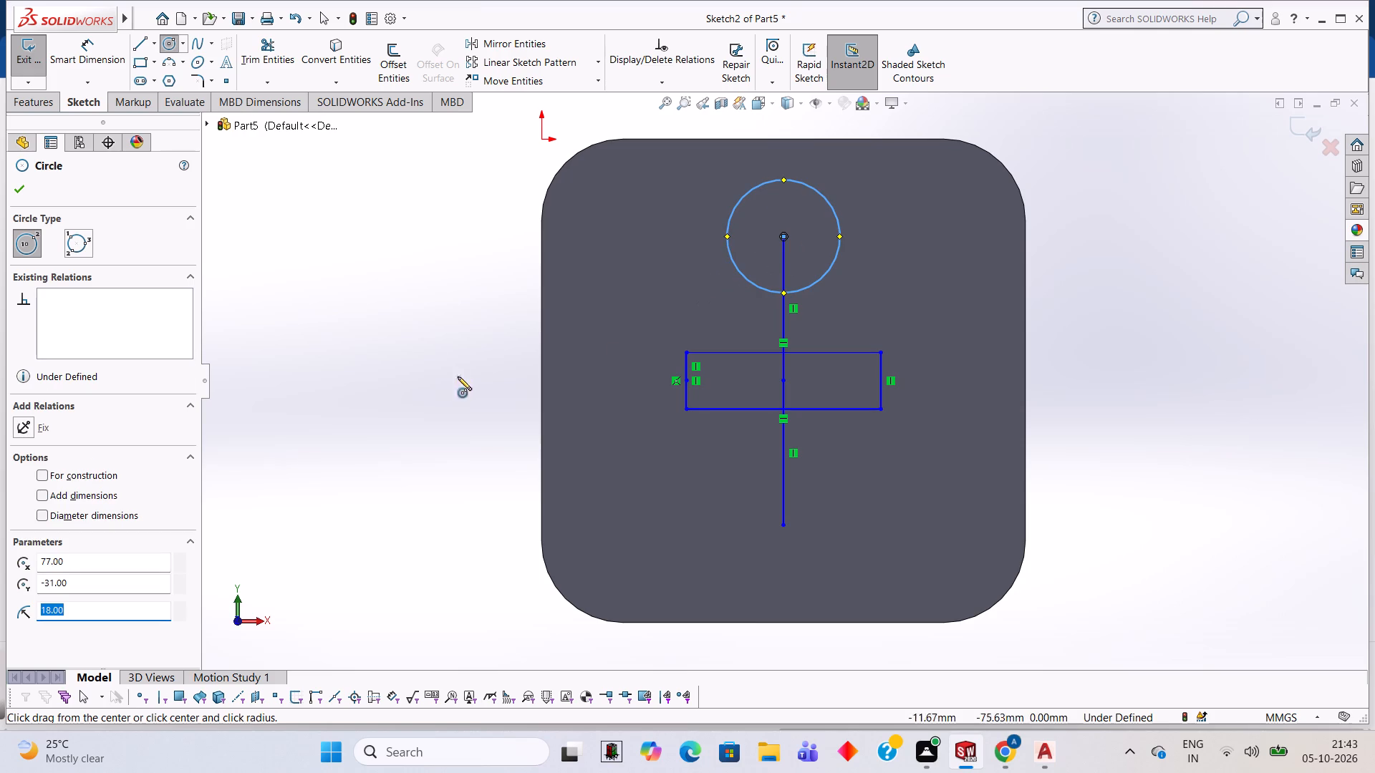
{"action": "left_click", "coordinate": [785, 528]}
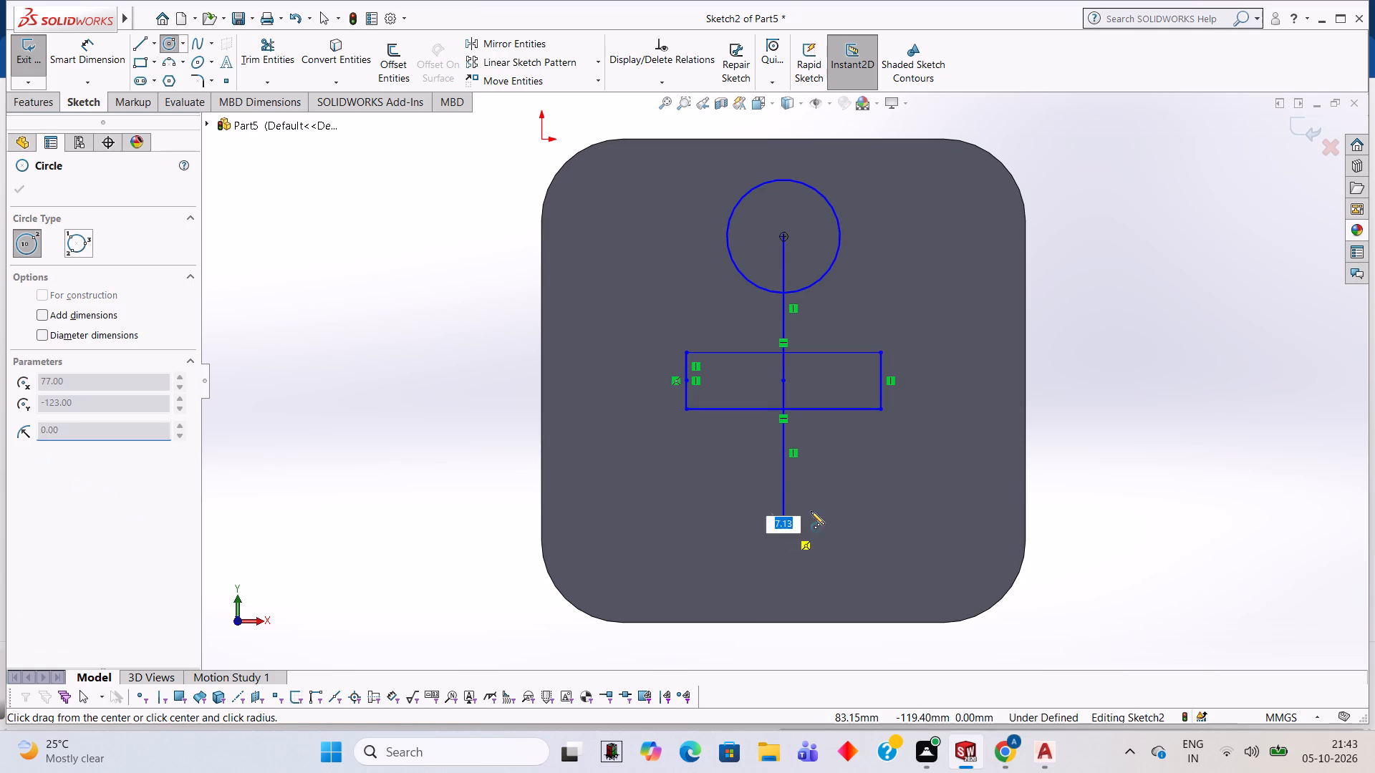
{"action": "type", "text": "18"}
{"action": "key", "text": "Return"}
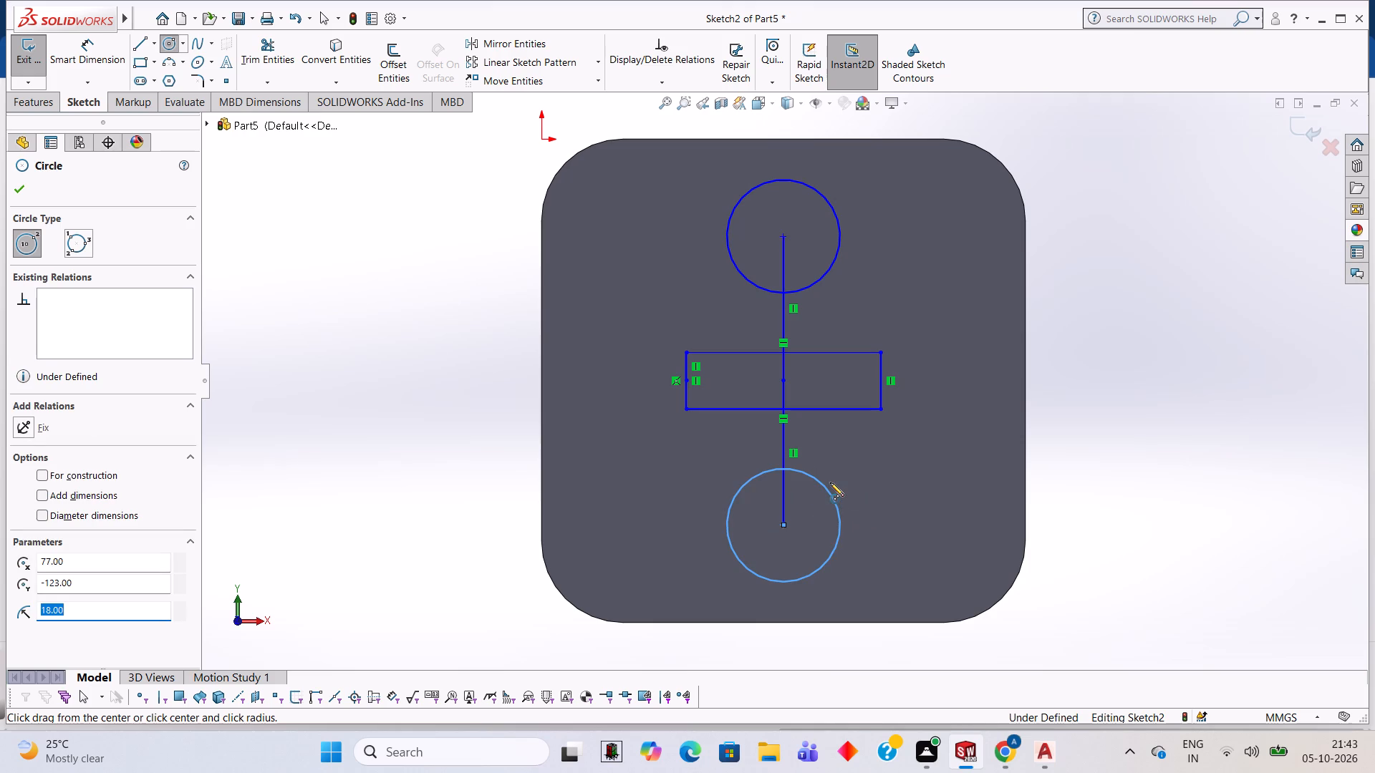
Trim away the rectangle's top and bottom edges on both sides of the vertical line, keeping its two short vertical sides.
{"action": "left_click", "coordinate": [280, 44]}
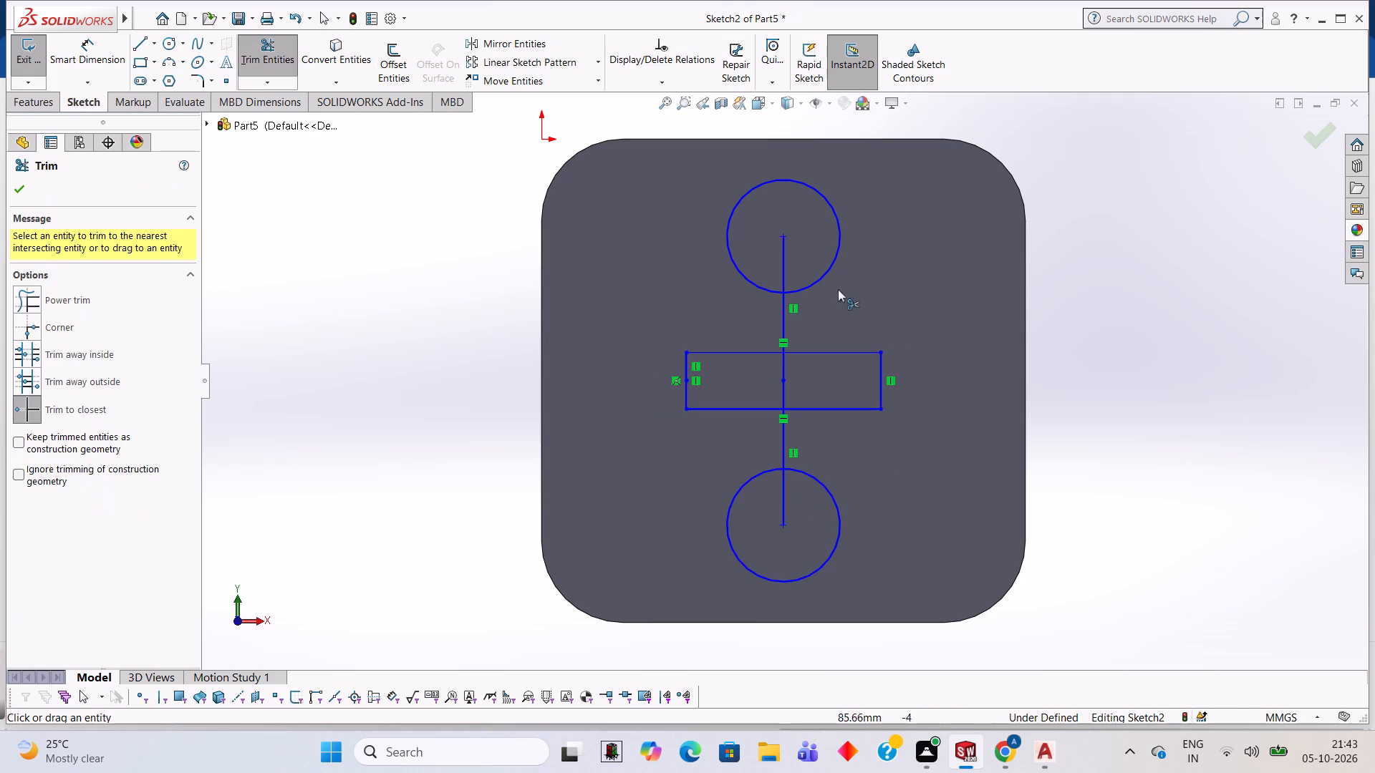
{"action": "left_click", "coordinate": [754, 351]}
{"action": "left_click", "coordinate": [745, 412]}
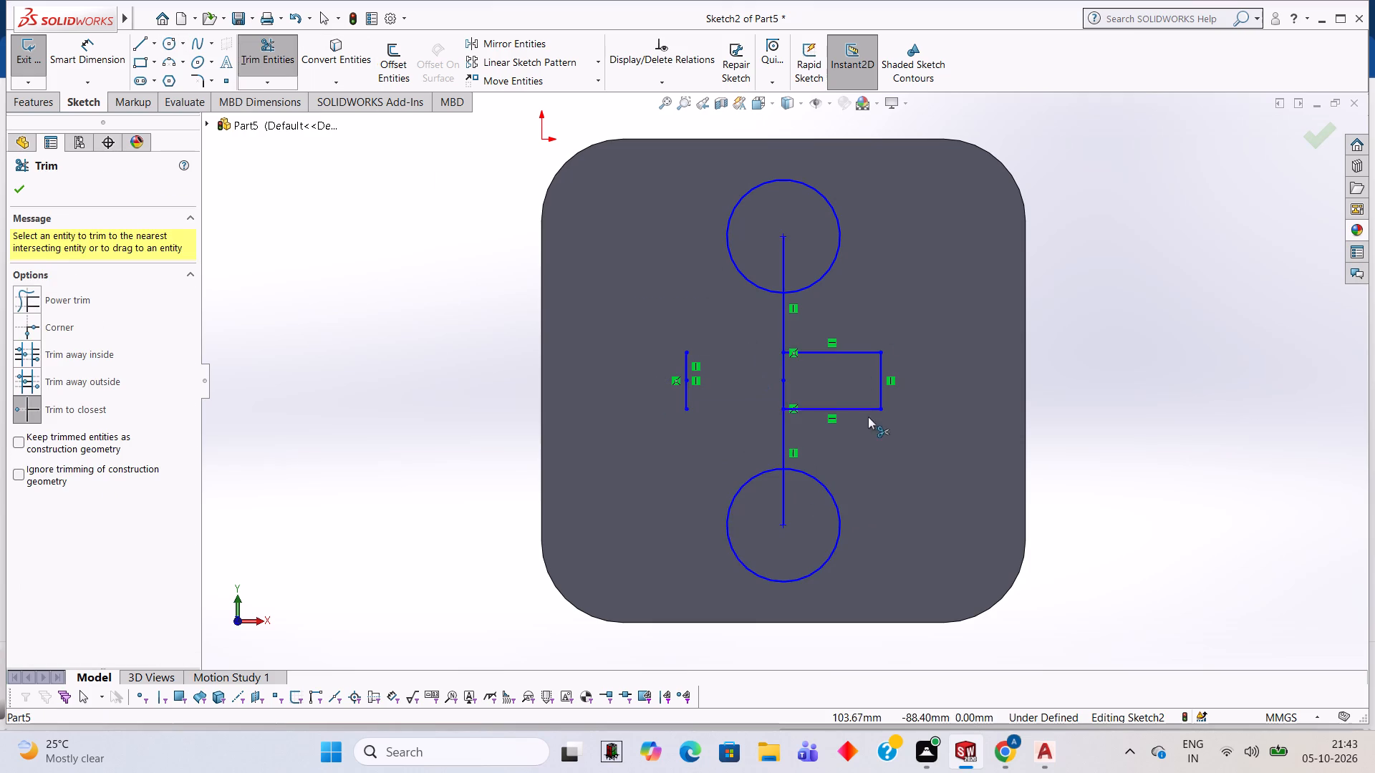
{"action": "left_click", "coordinate": [850, 405]}
{"action": "left_click", "coordinate": [850, 356]}
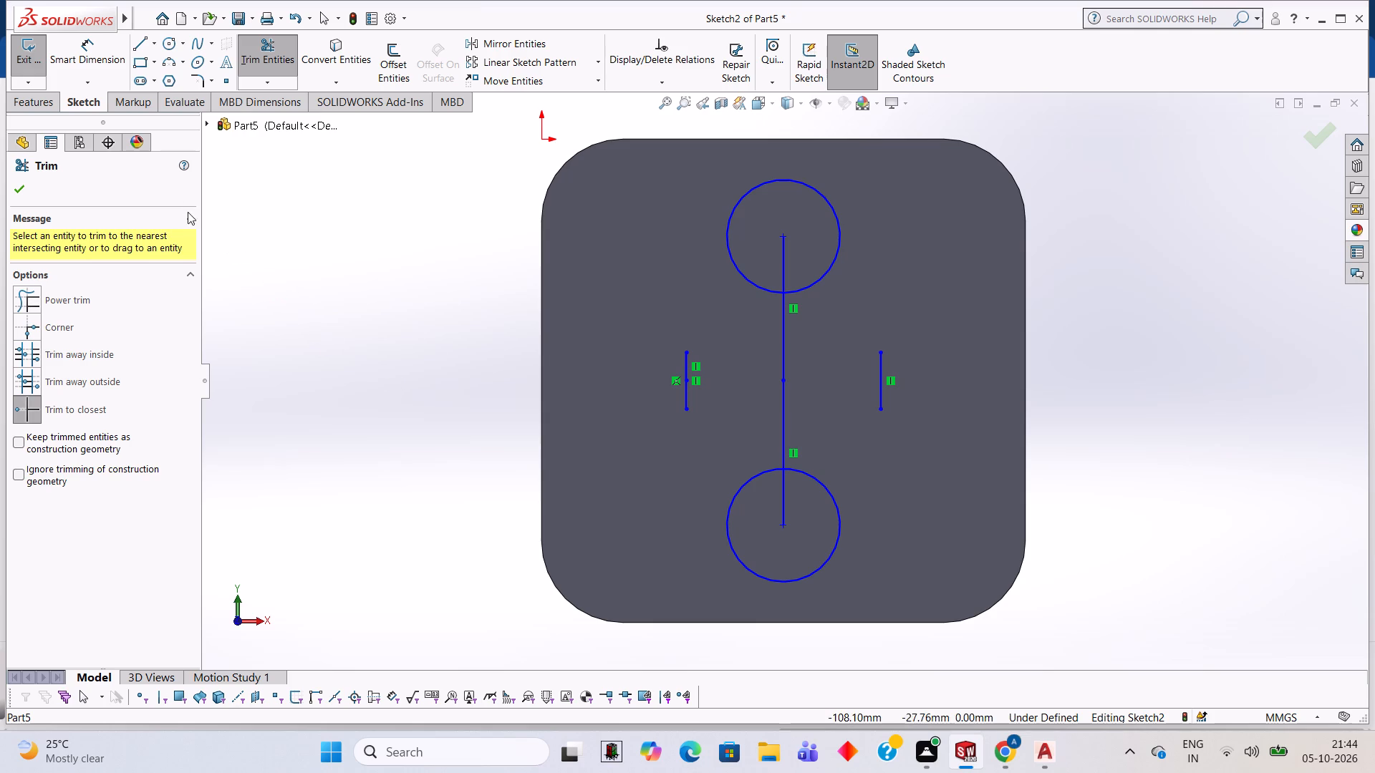
From the upper end of the left short side, draw a 32 mm horizontal line outward to the left and a 10 mm vertical line up.
{"action": "left_click", "coordinate": [136, 41]}
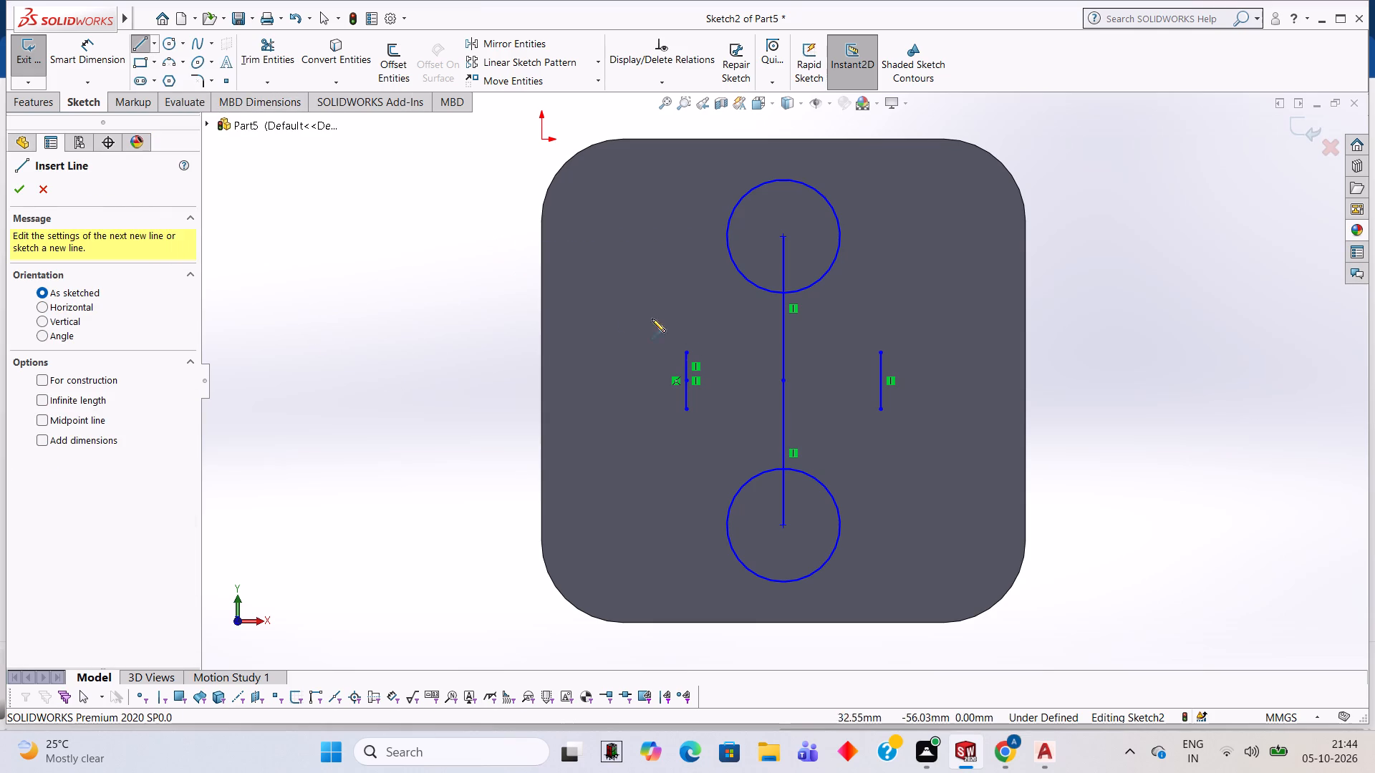
{"action": "left_click", "coordinate": [688, 354]}
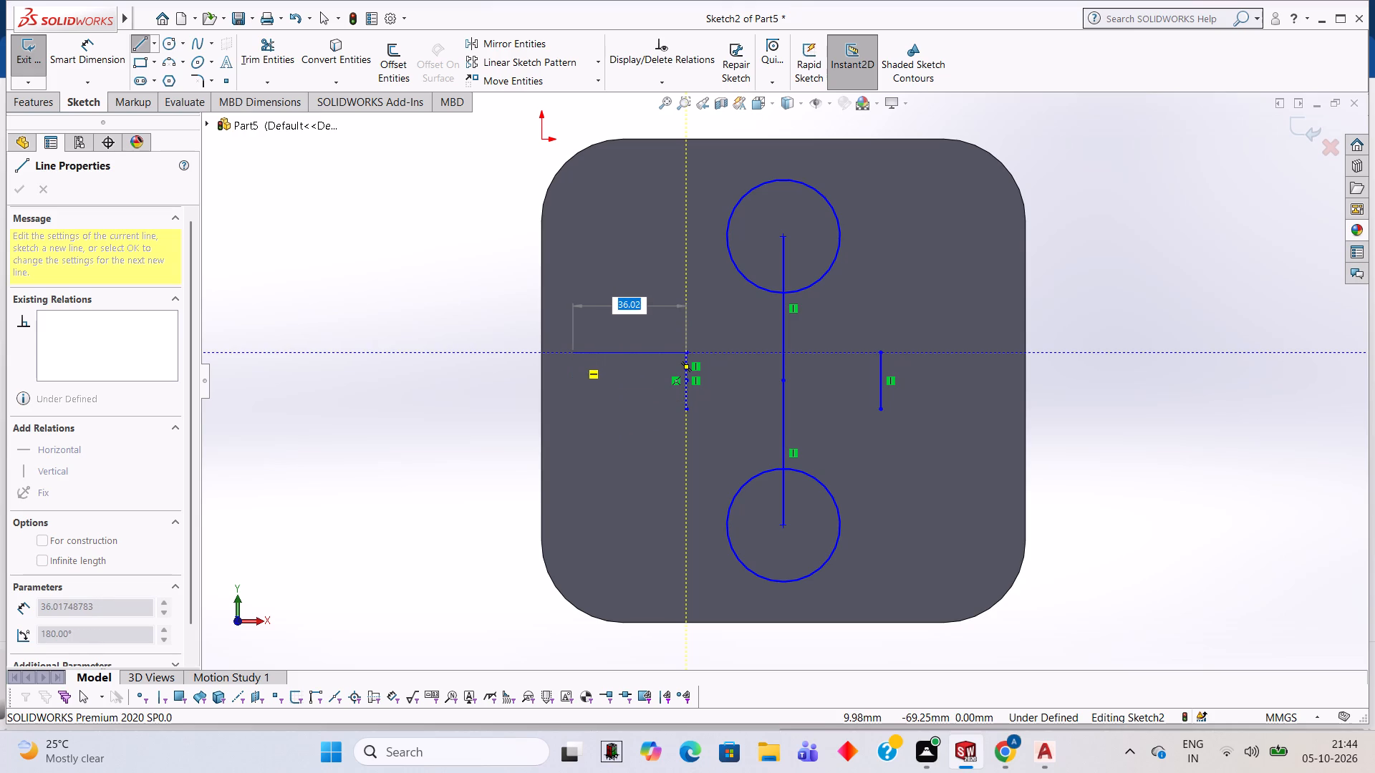
{"action": "type", "text": "30"}
{"action": "key", "text": "BackSpace"}
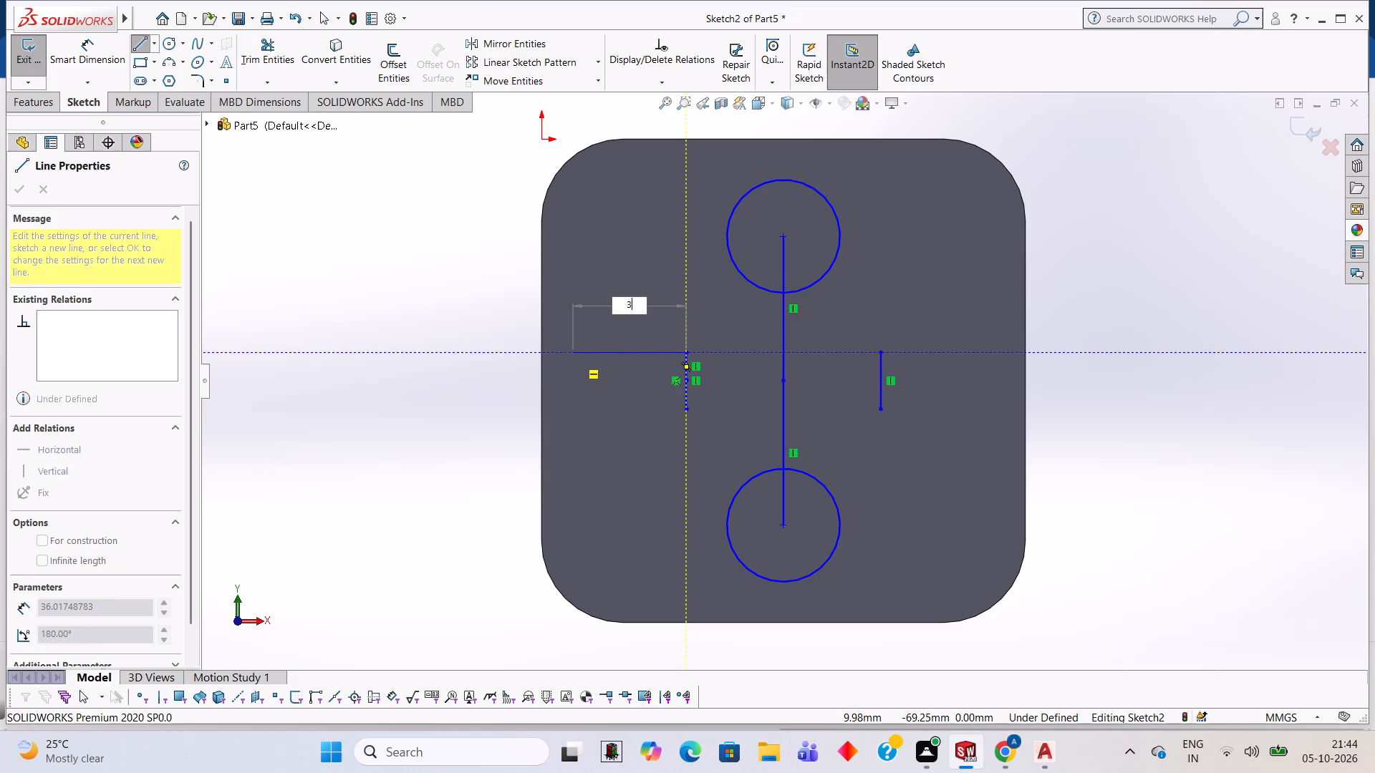
{"action": "key", "text": "2"}
{"action": "key", "text": "Return"}
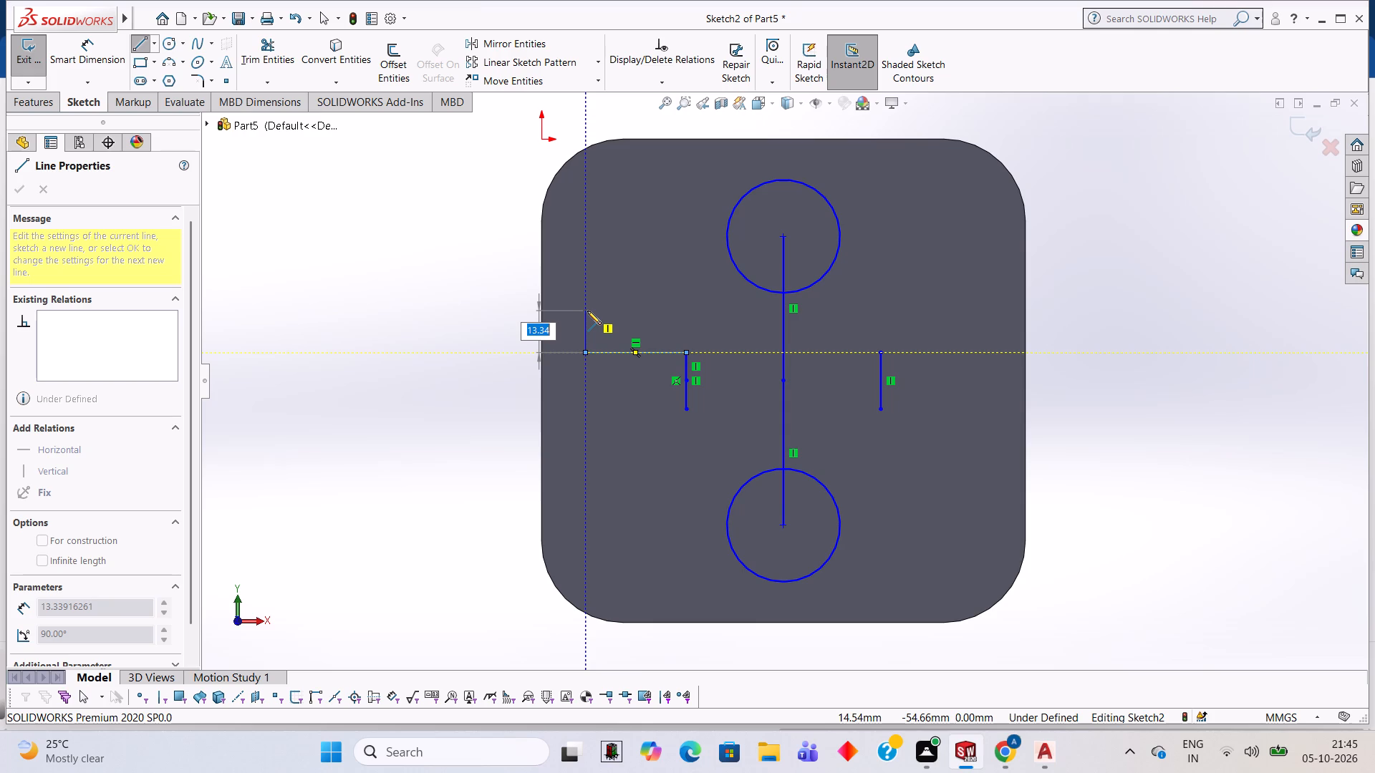
{"action": "type", "text": "10"}
{"action": "key", "text": "Return"}
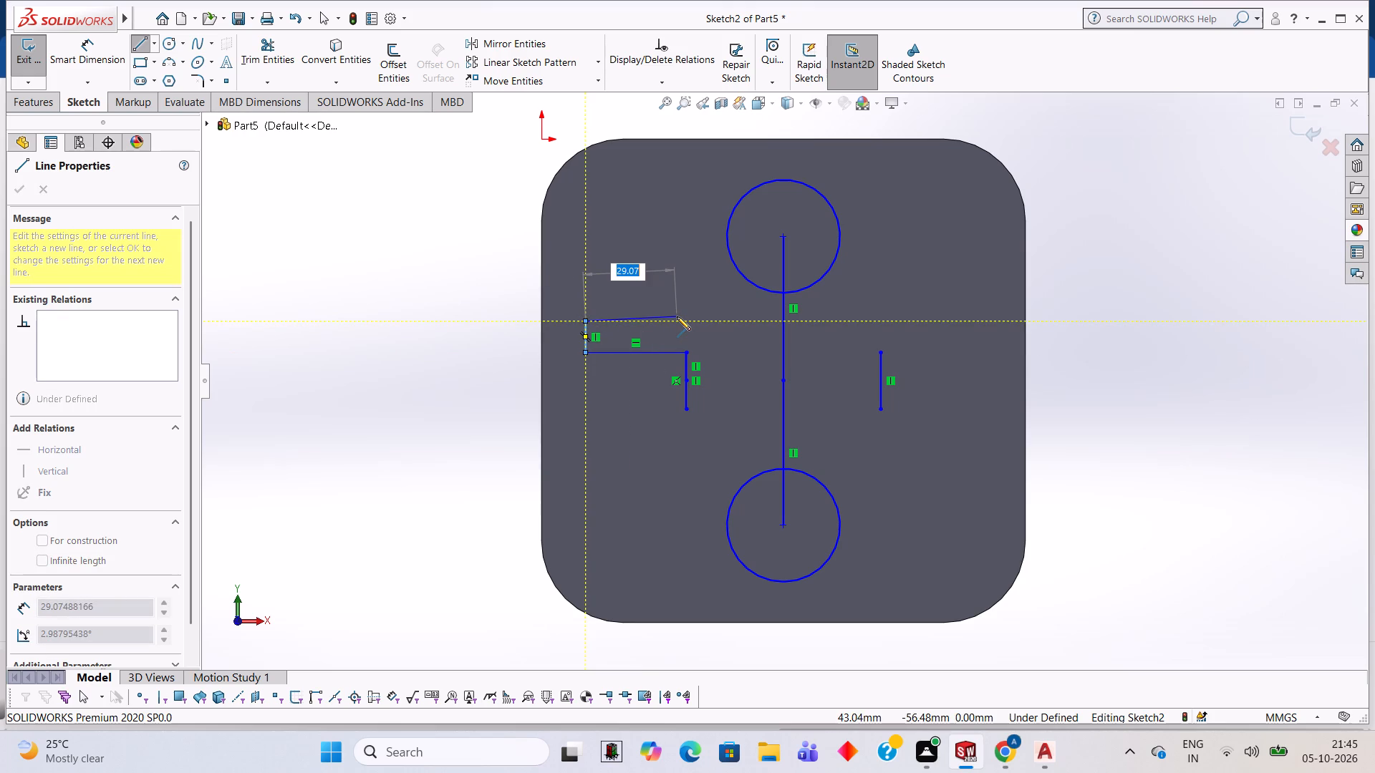
{"action": "key", "text": "Escape"}
Draw a slanted line from the upper end of the left short side up to the left side of the upper circle.
{"action": "left_click", "coordinate": [137, 42]}
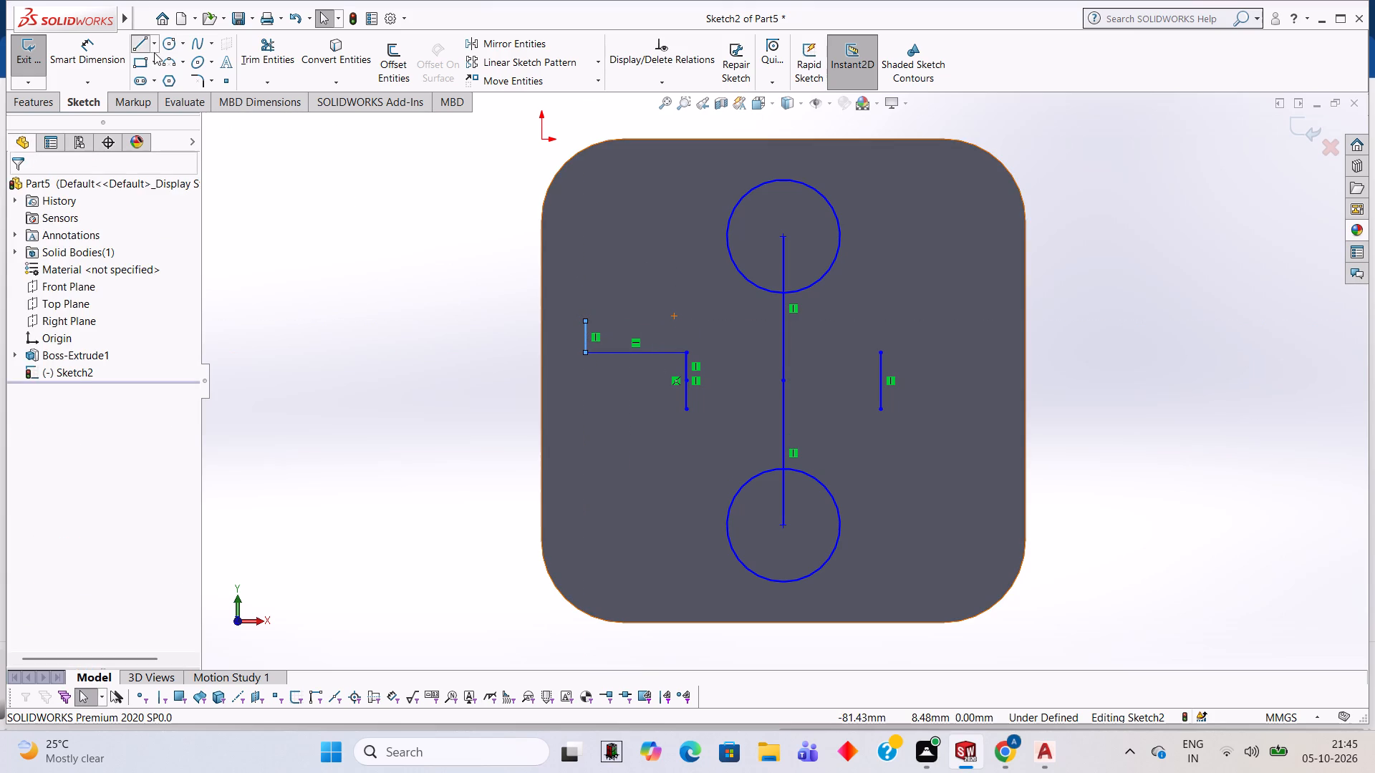
{"action": "left_click", "coordinate": [686, 351]}
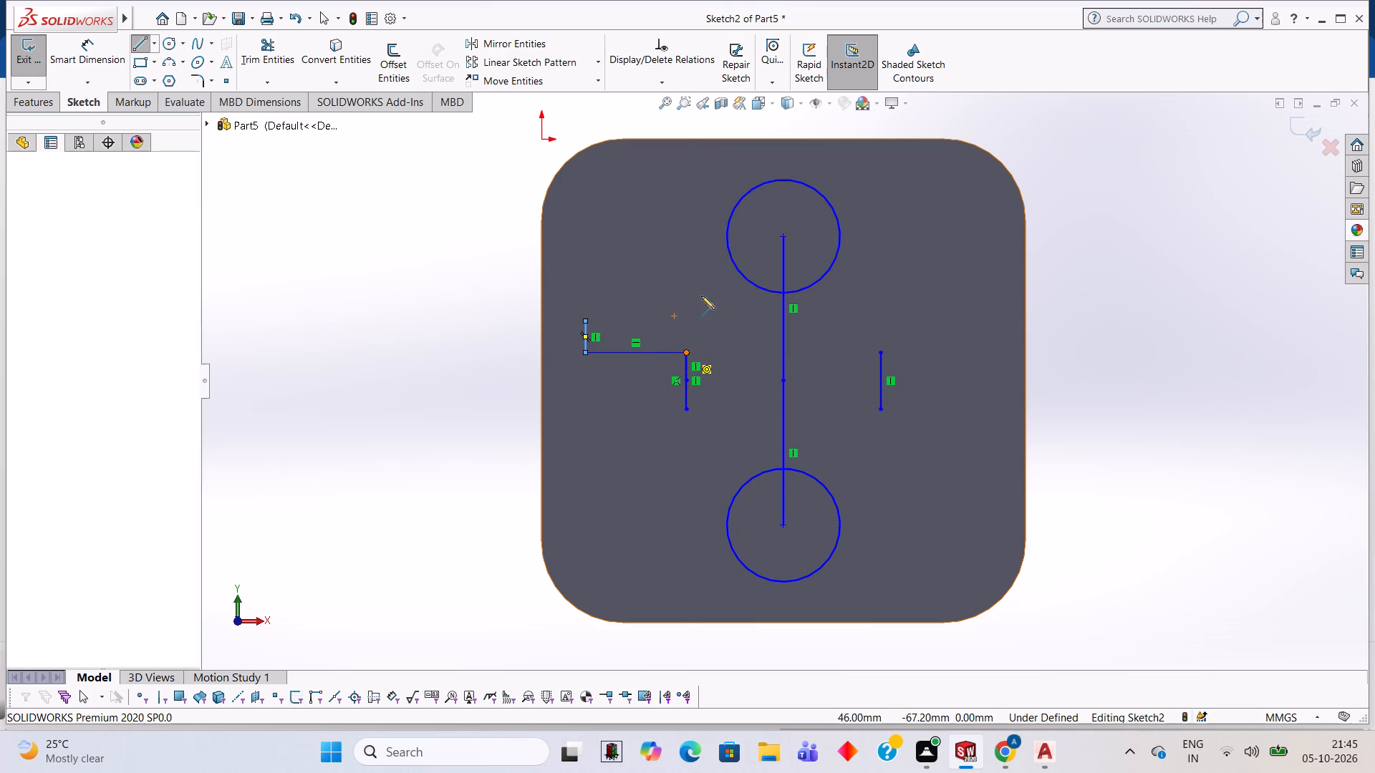
{"action": "left_click", "coordinate": [734, 208]}
{"action": "key", "text": "Escape"}
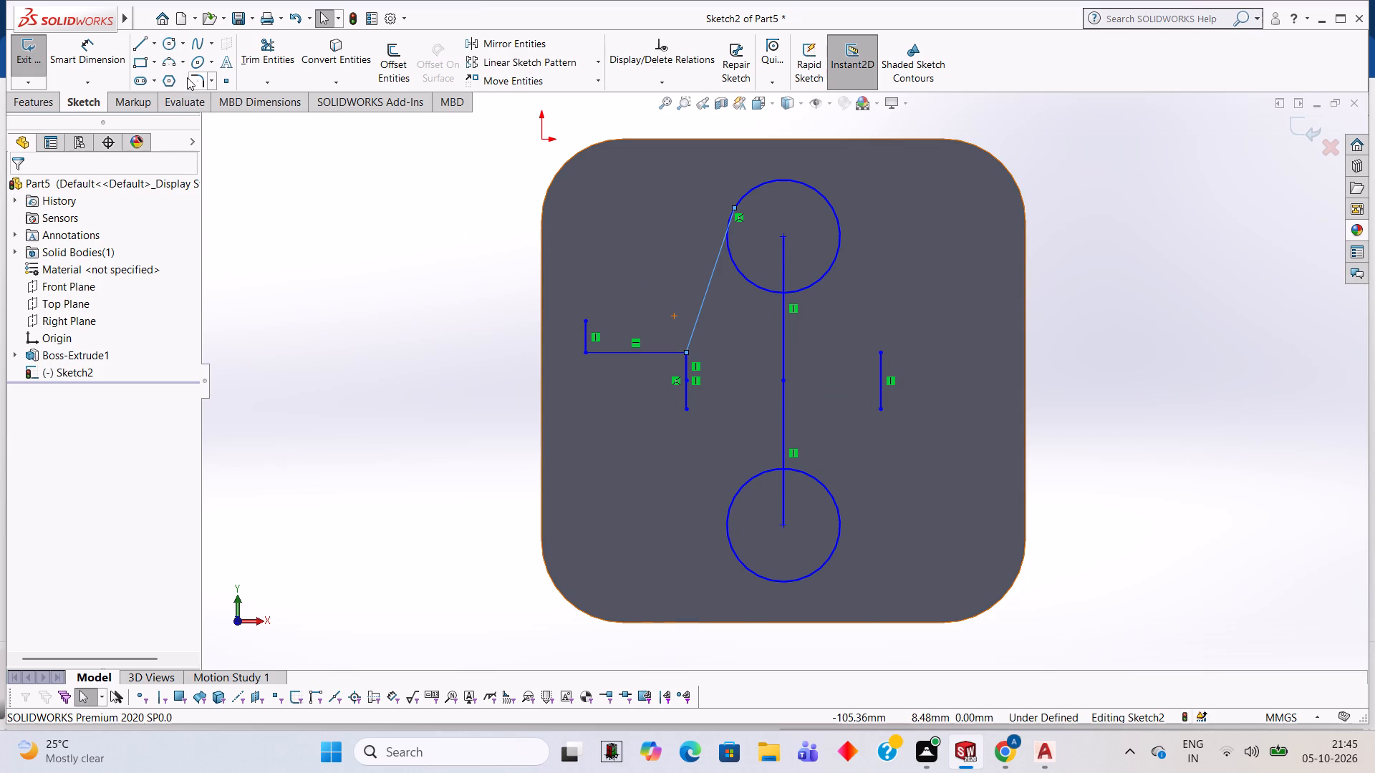
Trim away the small arc of the upper circle lying outside the left slanted line.
{"action": "scroll", "coordinate": [670, 184], "scroll_direction": "down", "scroll_amount": 5}
{"action": "scroll", "coordinate": [854, 276], "scroll_direction": "down", "scroll_amount": 4}
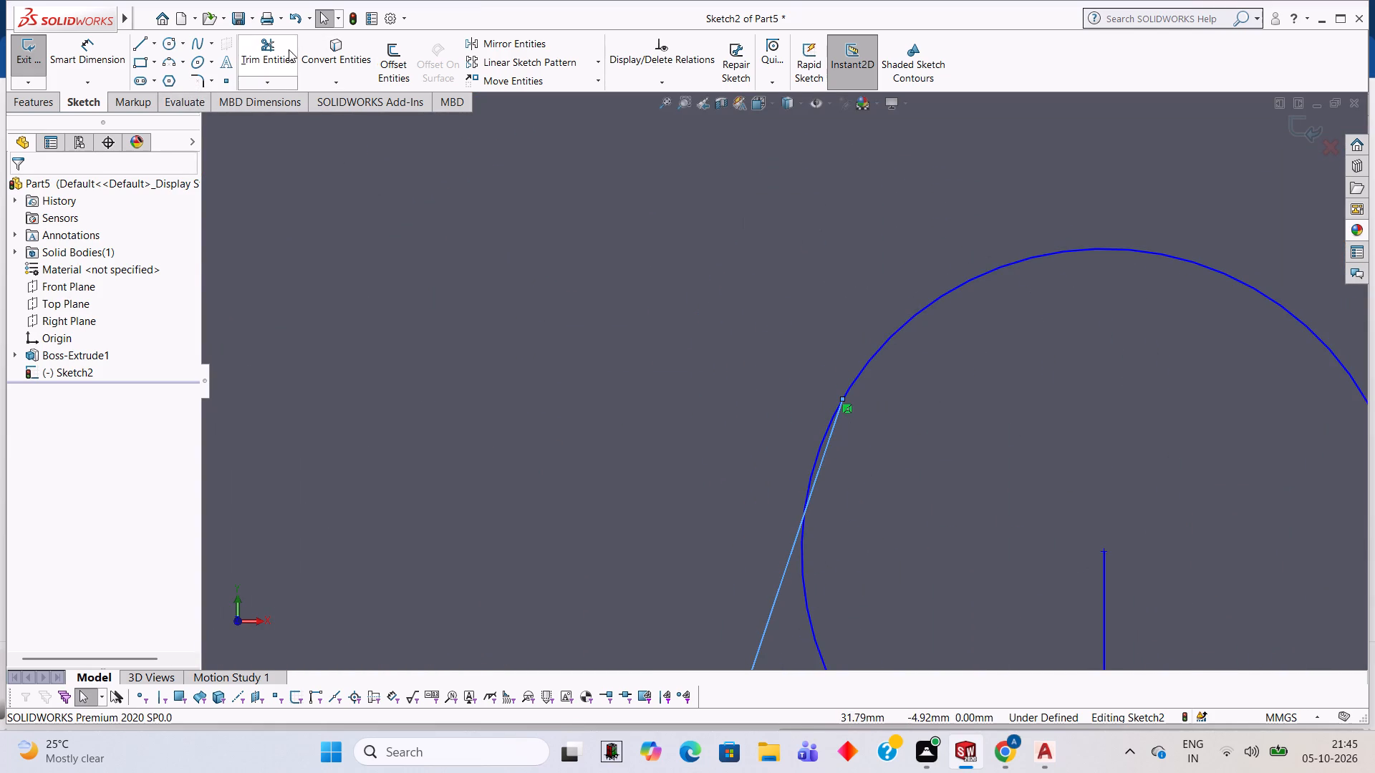
{"action": "left_click", "coordinate": [289, 49]}
{"action": "left_click", "coordinate": [817, 451]}
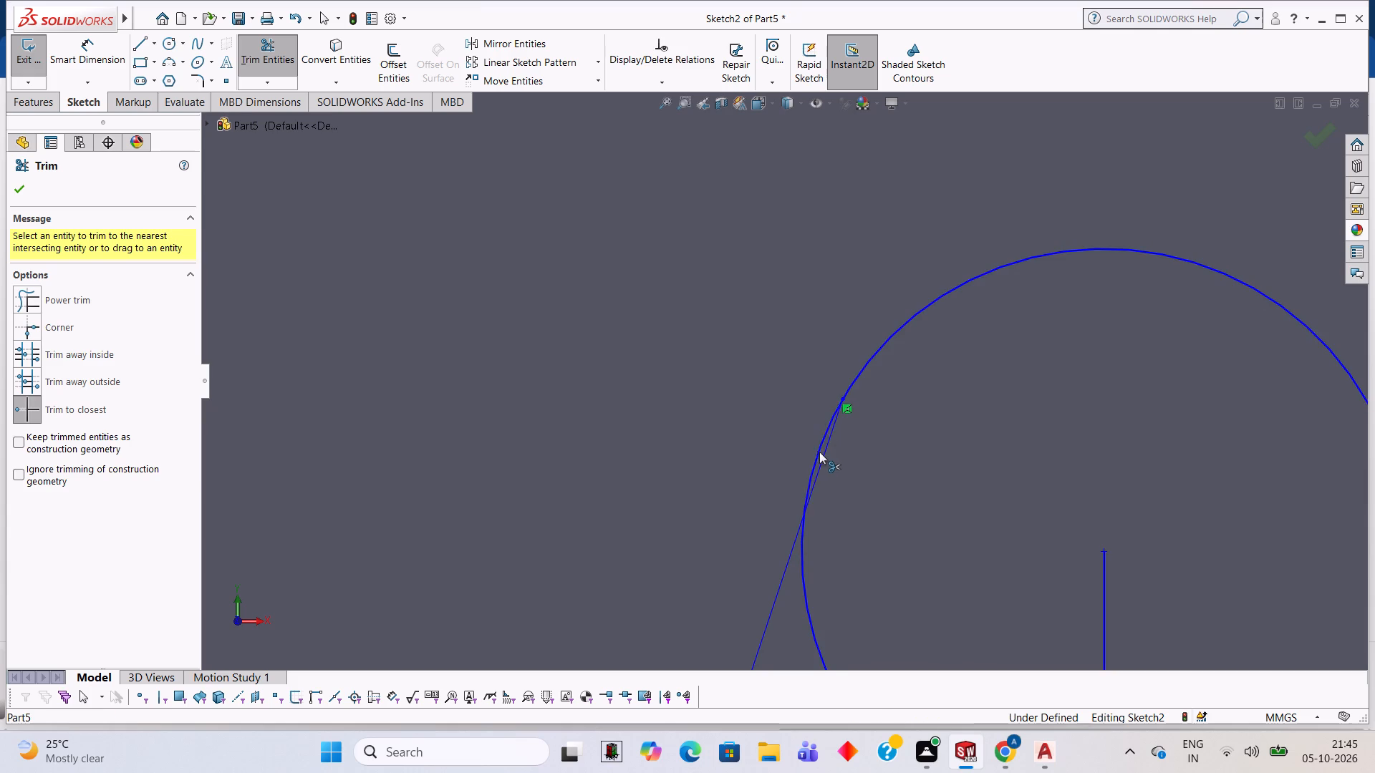
Draw a matching slanted line from the upper end of the right short side to the right side of the upper circle.
{"action": "scroll", "coordinate": [947, 462], "scroll_direction": "up", "scroll_amount": 6}
{"action": "scroll", "coordinate": [950, 464], "scroll_direction": "down", "scroll_amount": 1}
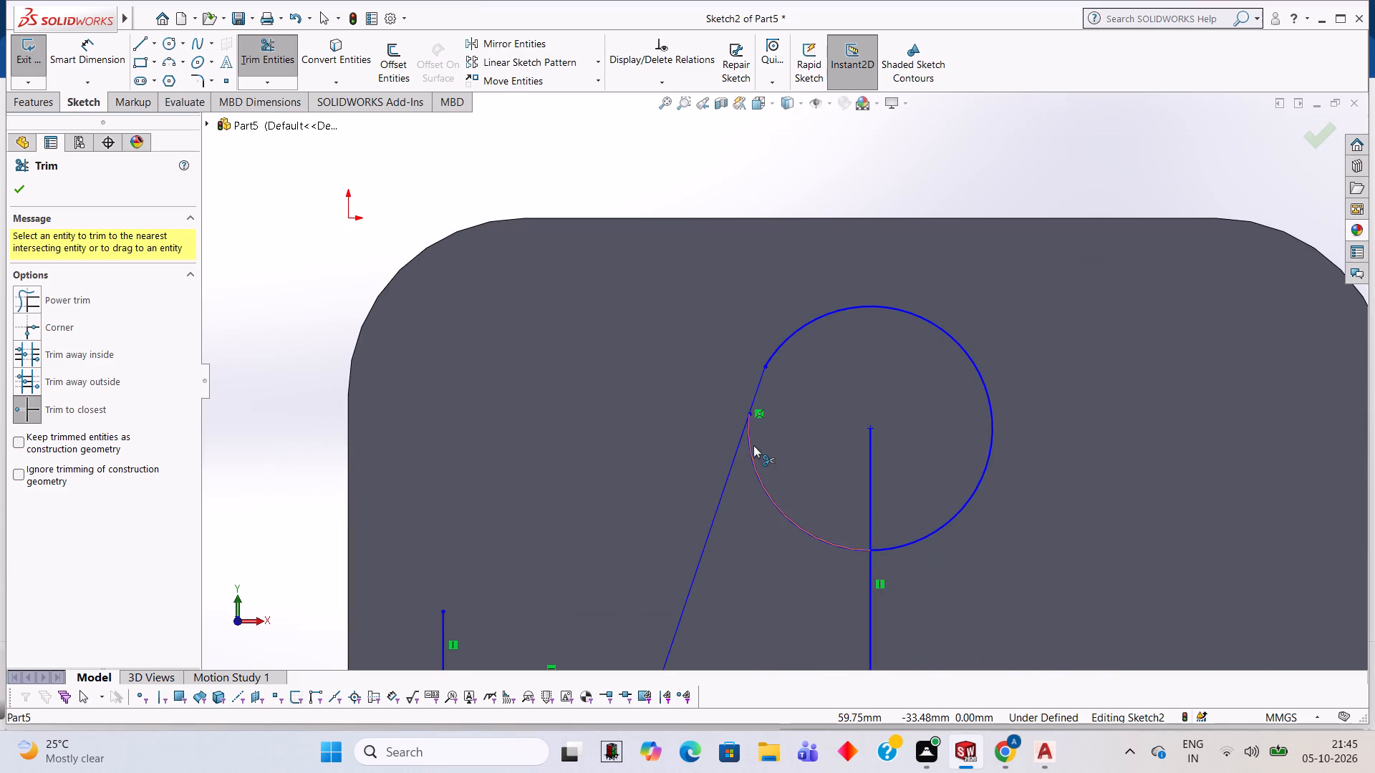
{"action": "scroll", "coordinate": [922, 475], "scroll_direction": "up", "scroll_amount": 3}
{"action": "scroll", "coordinate": [915, 503], "scroll_direction": "down", "scroll_amount": 1}
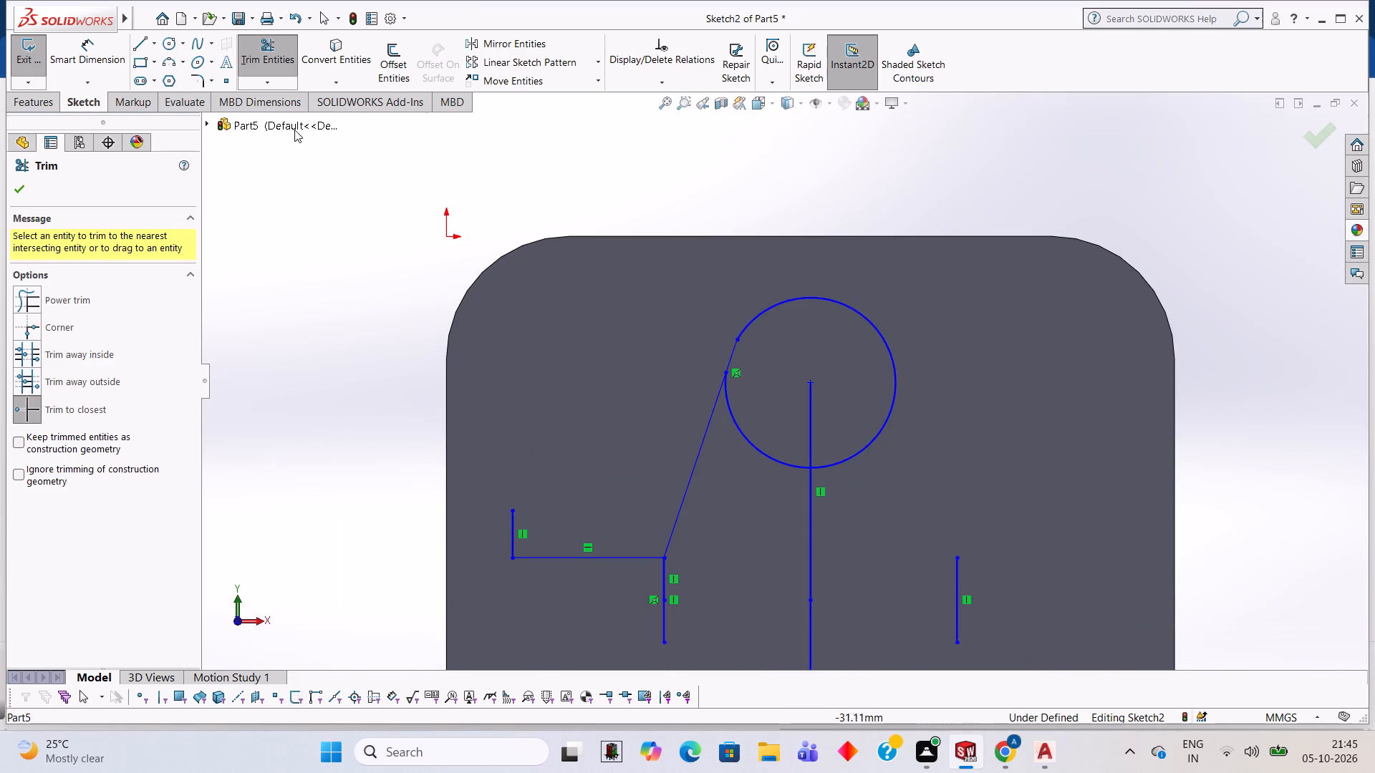
{"action": "left_click", "coordinate": [149, 38]}
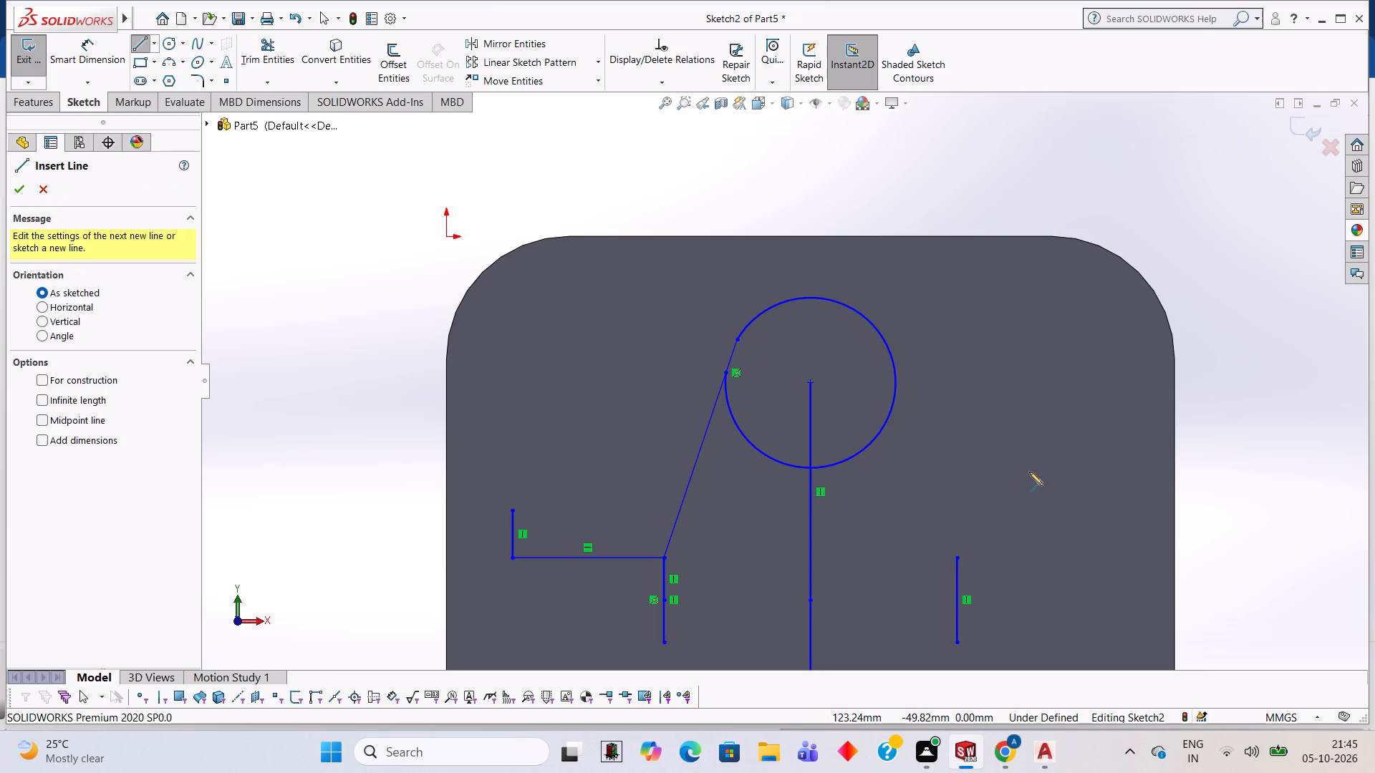
{"action": "left_click", "coordinate": [957, 558]}
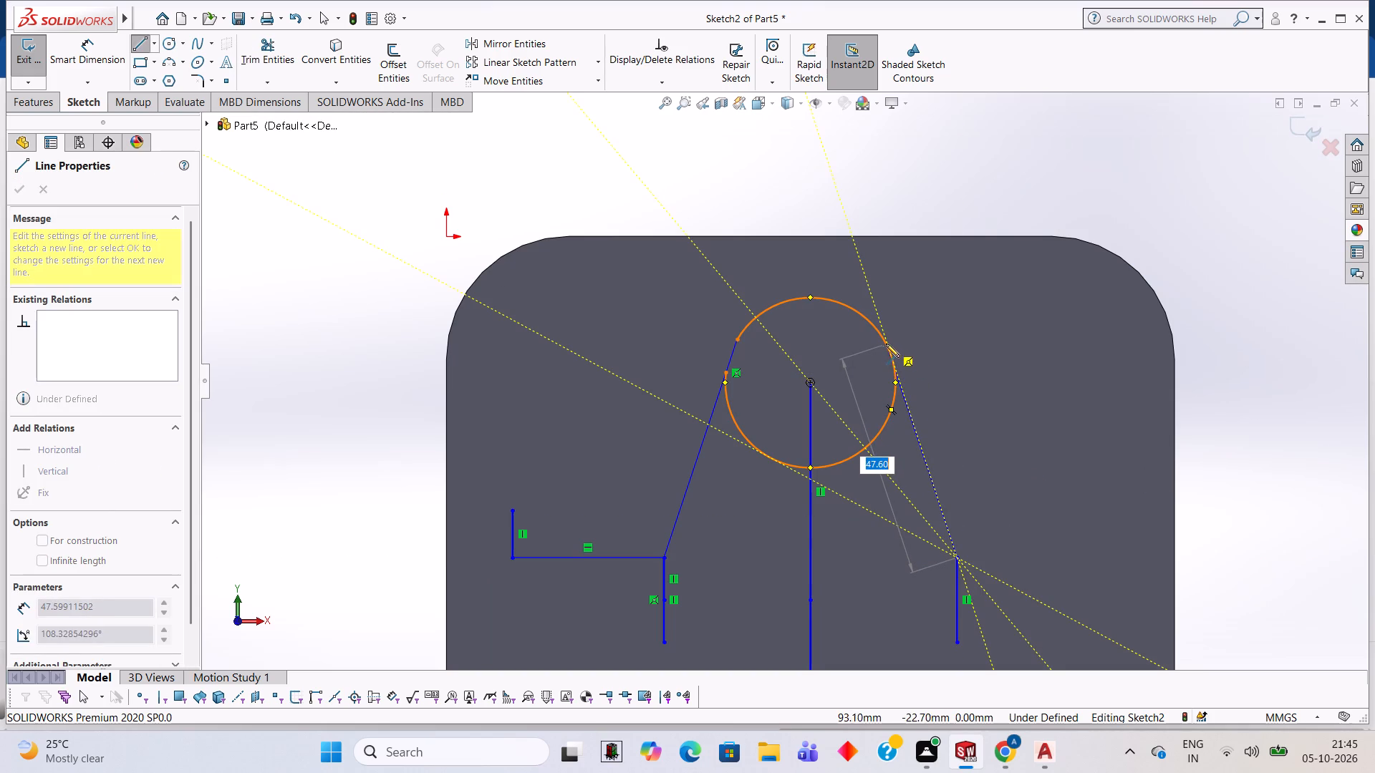
{"action": "left_click", "coordinate": [884, 343]}
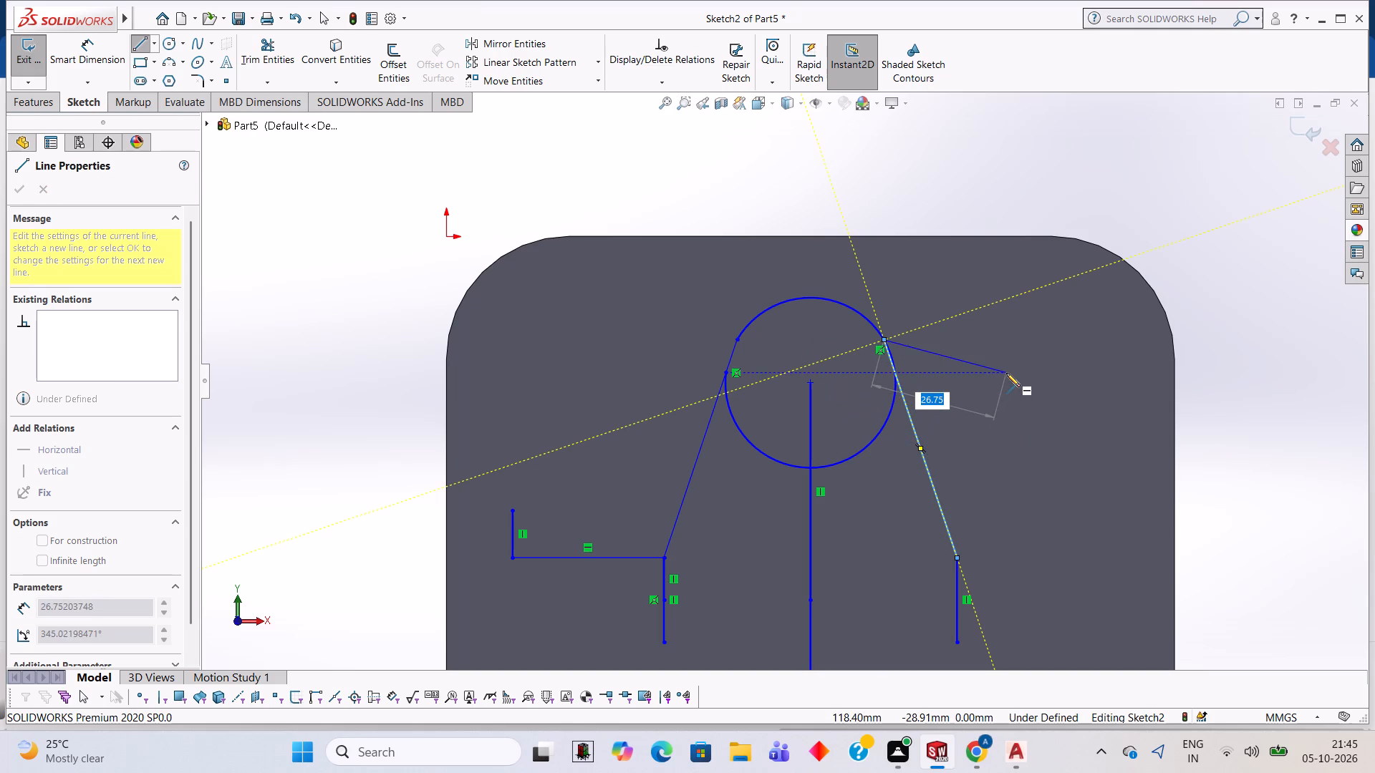
{"action": "key", "text": "Escape"}
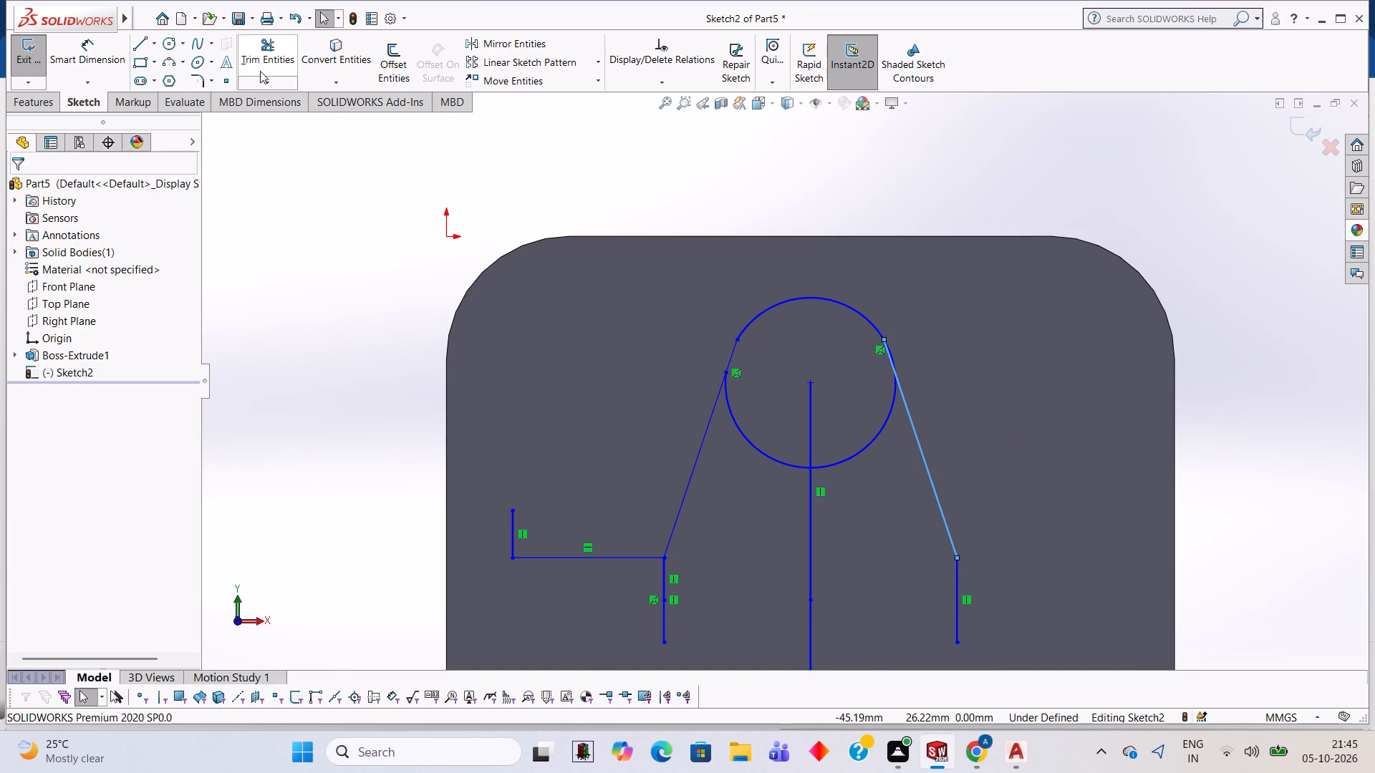
Trim the upper circle down to its top arc between the slanted lines, and remove the upper vertical centre line.
{"action": "left_click", "coordinate": [261, 66]}
{"action": "scroll", "coordinate": [906, 344], "scroll_direction": "down", "scroll_amount": 7}
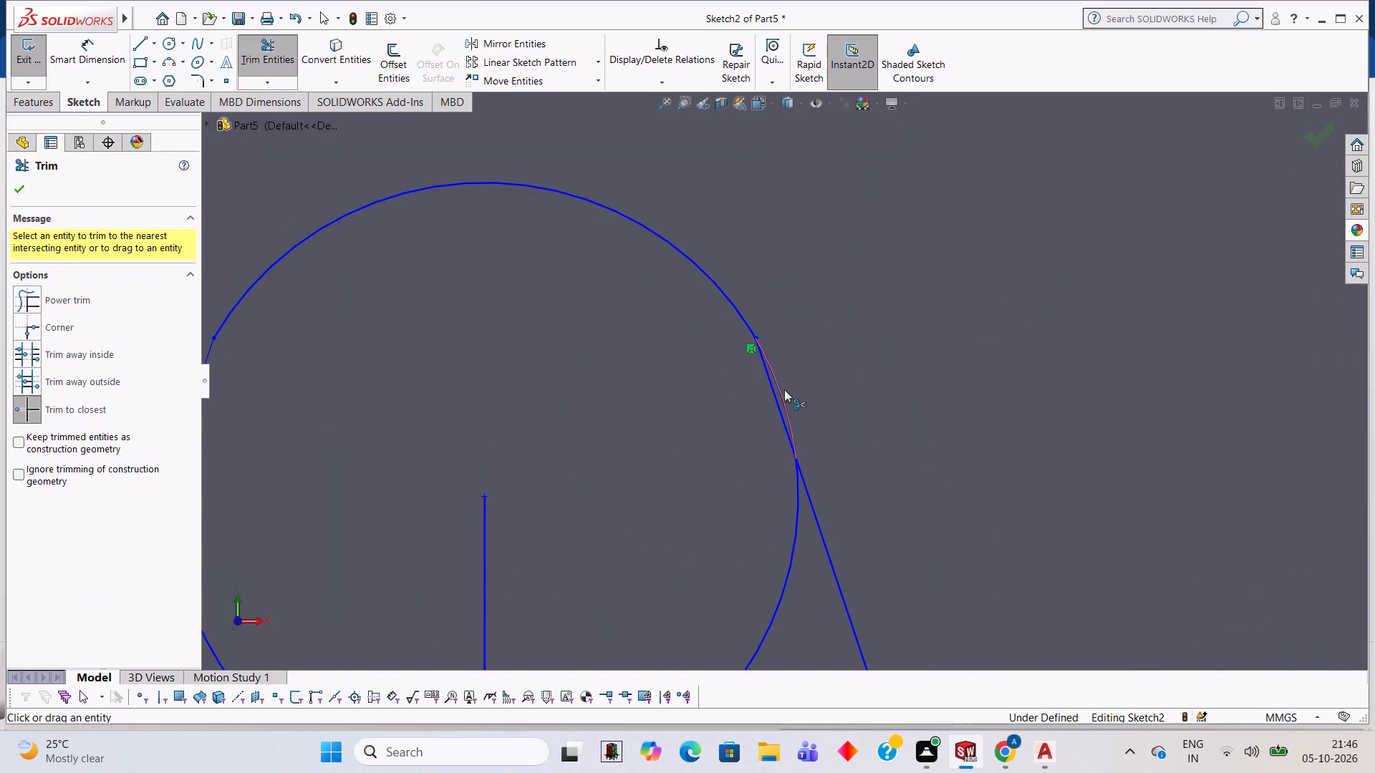
{"action": "left_click", "coordinate": [782, 389]}
{"action": "left_click", "coordinate": [794, 521]}
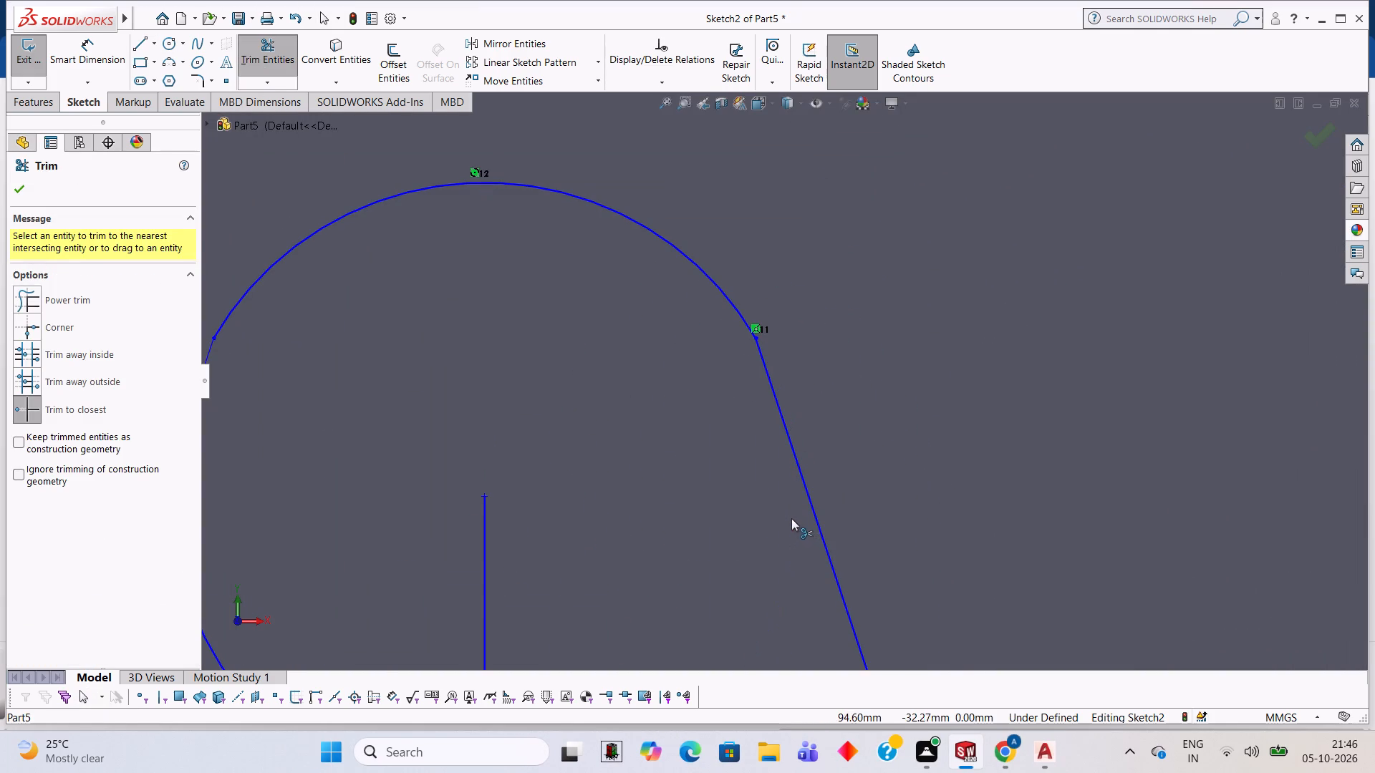
{"action": "scroll", "coordinate": [790, 516], "scroll_direction": "up", "scroll_amount": 5}
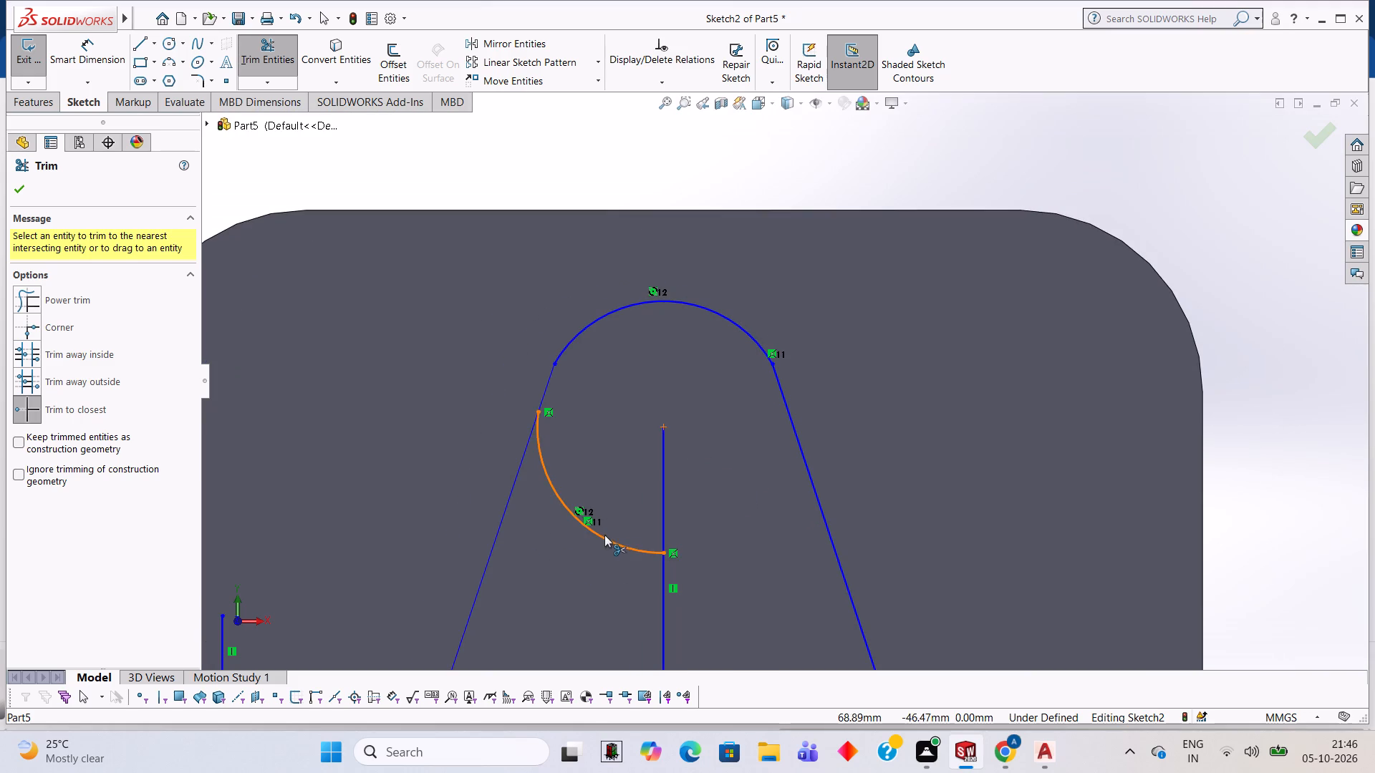
{"action": "left_click", "coordinate": [599, 531]}
{"action": "left_click", "coordinate": [663, 505]}
Draw a slanted line about 49 mm long from the lower end of the left short side to the lower circle's left side.
{"action": "scroll", "coordinate": [672, 491], "scroll_direction": "up", "scroll_amount": 3}
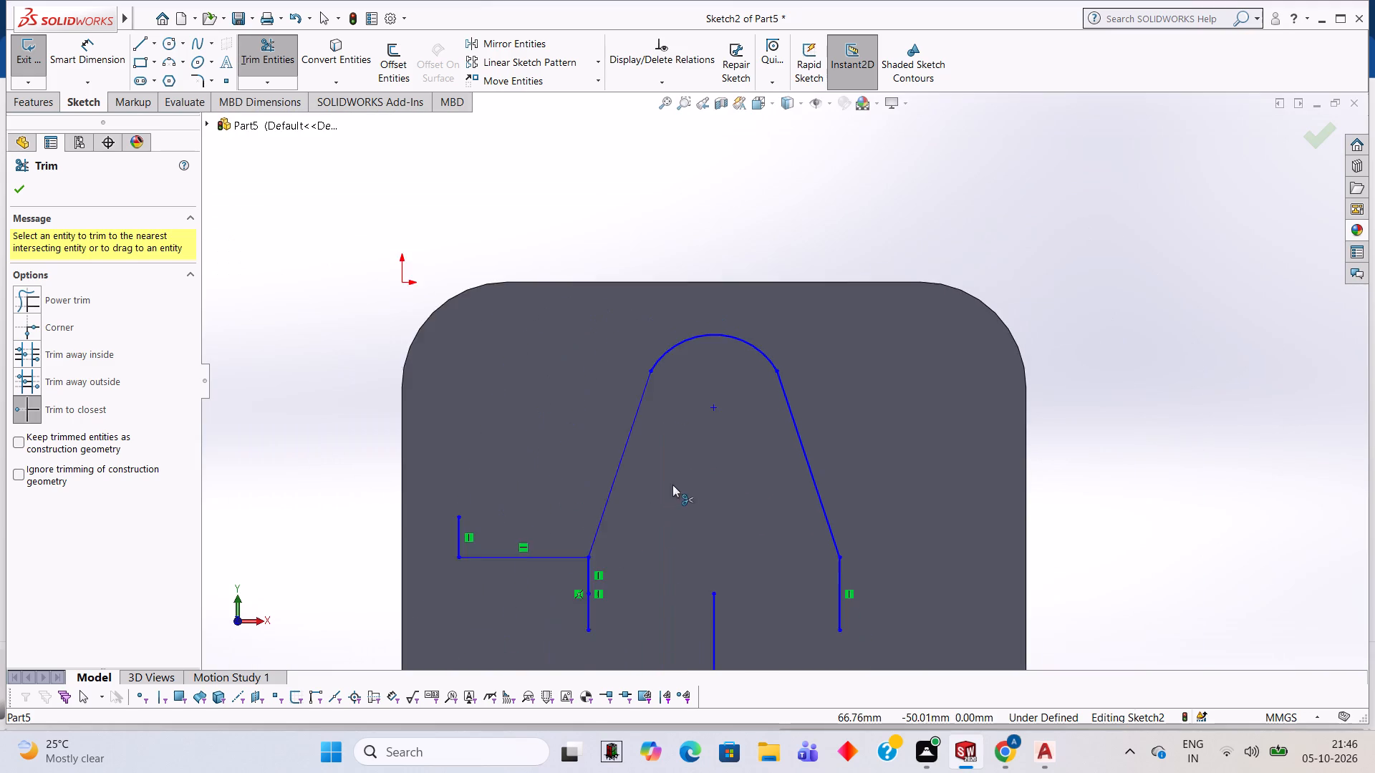
{"action": "scroll", "coordinate": [672, 485], "scroll_direction": "up", "scroll_amount": 3}
{"action": "scroll", "coordinate": [705, 519], "scroll_direction": "down", "scroll_amount": 1}
{"action": "scroll", "coordinate": [778, 532], "scroll_direction": "up", "scroll_amount": 2}
{"action": "scroll", "coordinate": [788, 540], "scroll_direction": "down", "scroll_amount": 1}
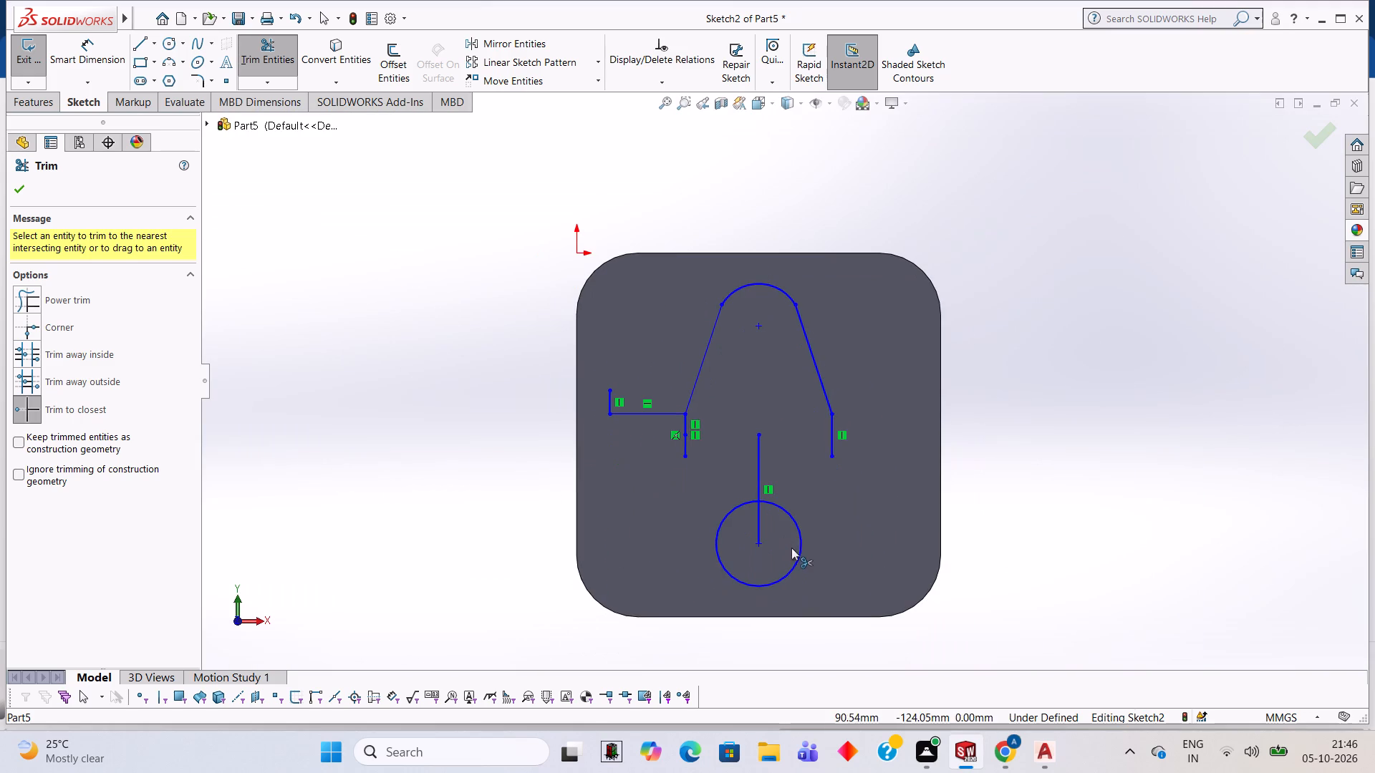
{"action": "scroll", "coordinate": [803, 551], "scroll_direction": "down", "scroll_amount": 2}
{"action": "middle_click", "coordinate": [746, 494]}
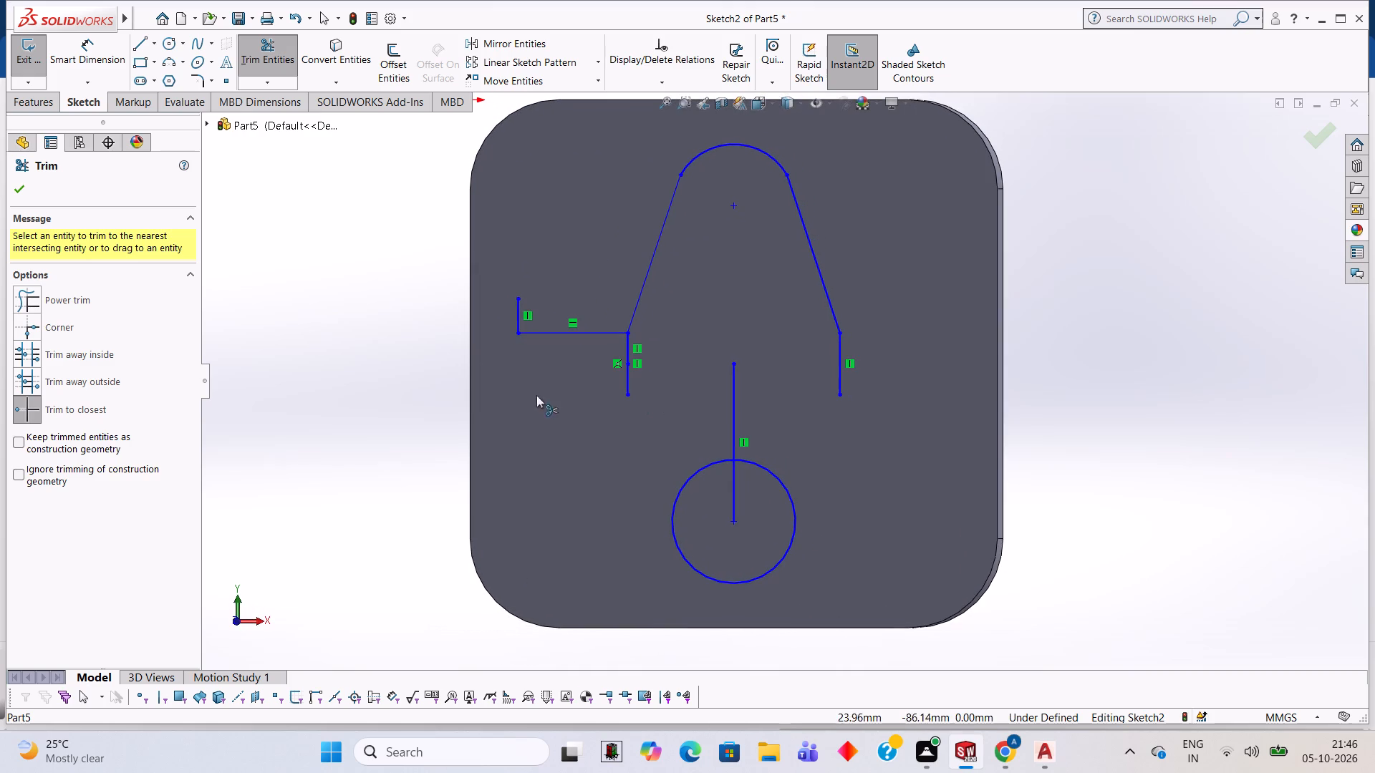
{"action": "left_click", "coordinate": [150, 42]}
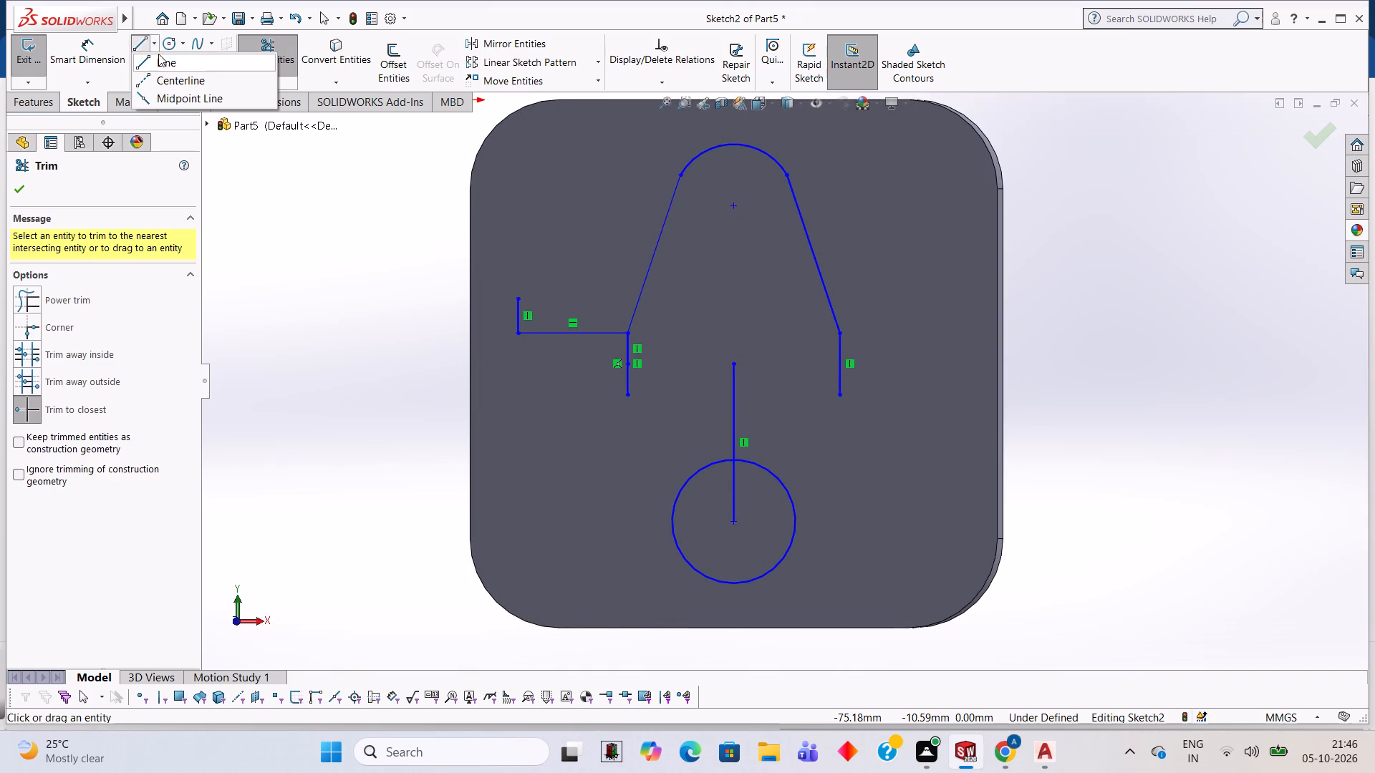
{"action": "left_click", "coordinate": [159, 54]}
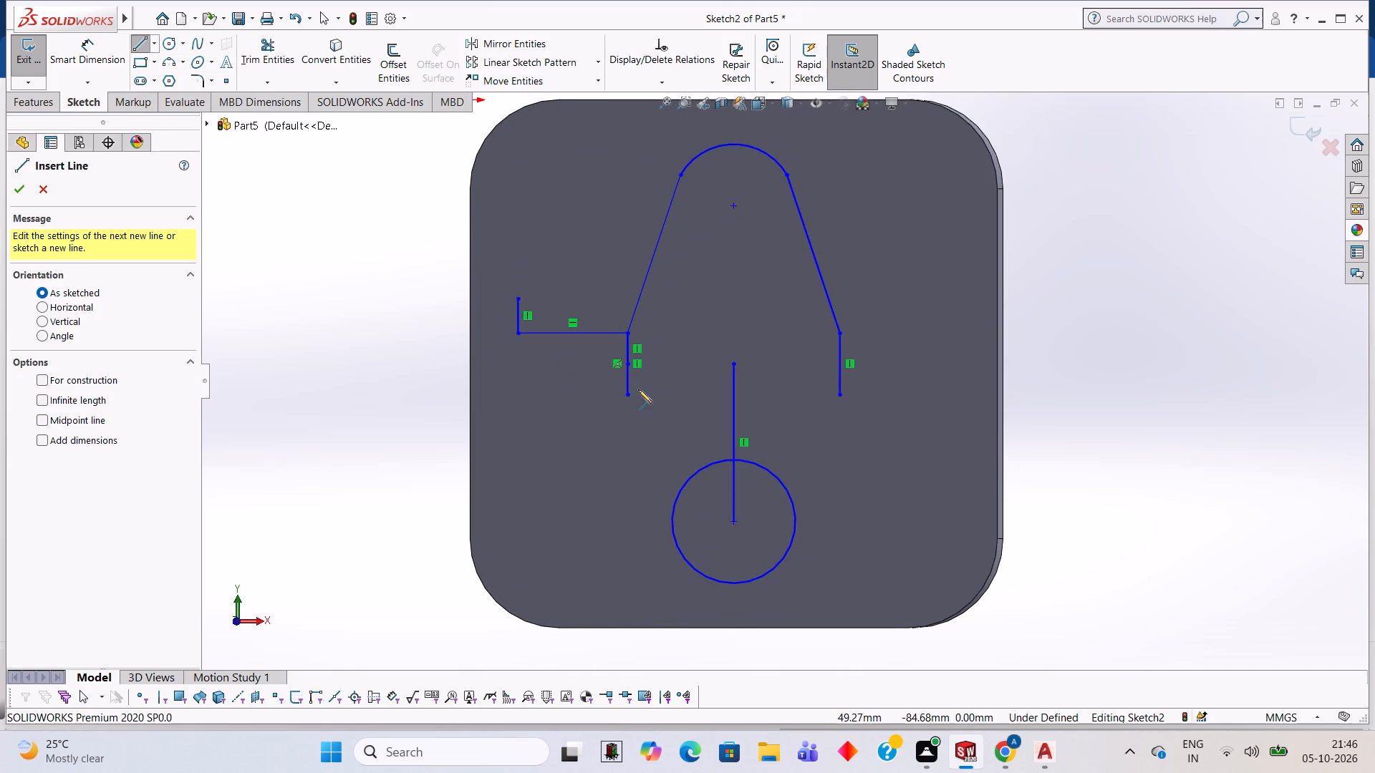
{"action": "left_click", "coordinate": [627, 395]}
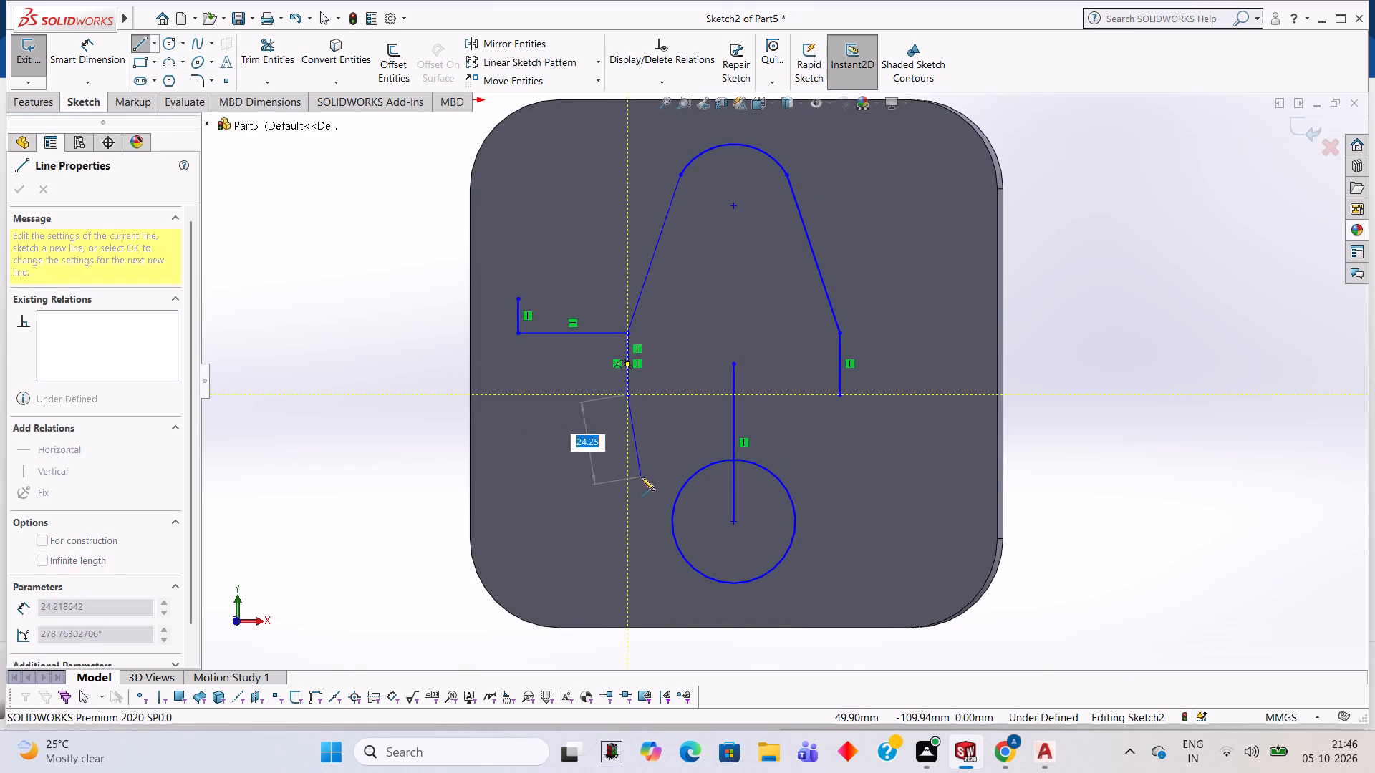
{"action": "left_click", "coordinate": [679, 555]}
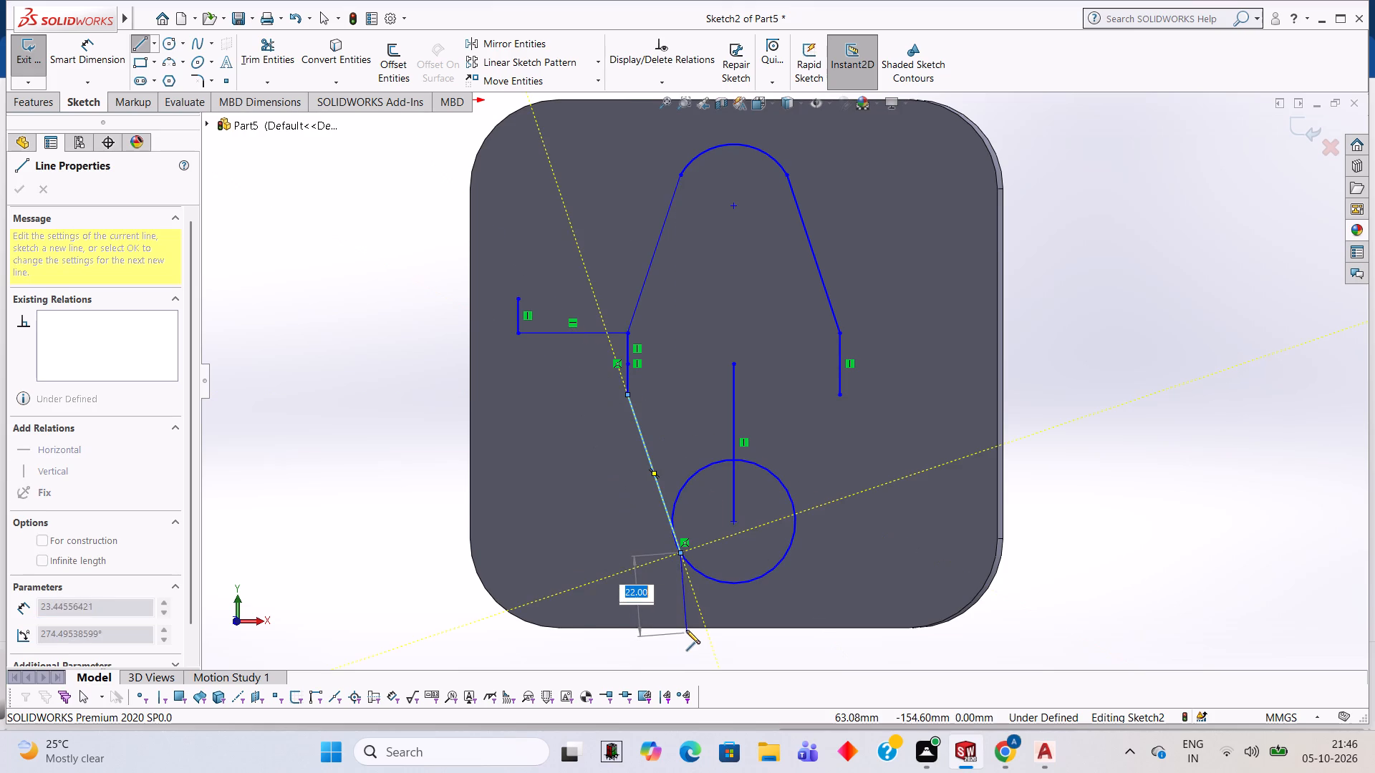
{"action": "key", "text": "Escape"}
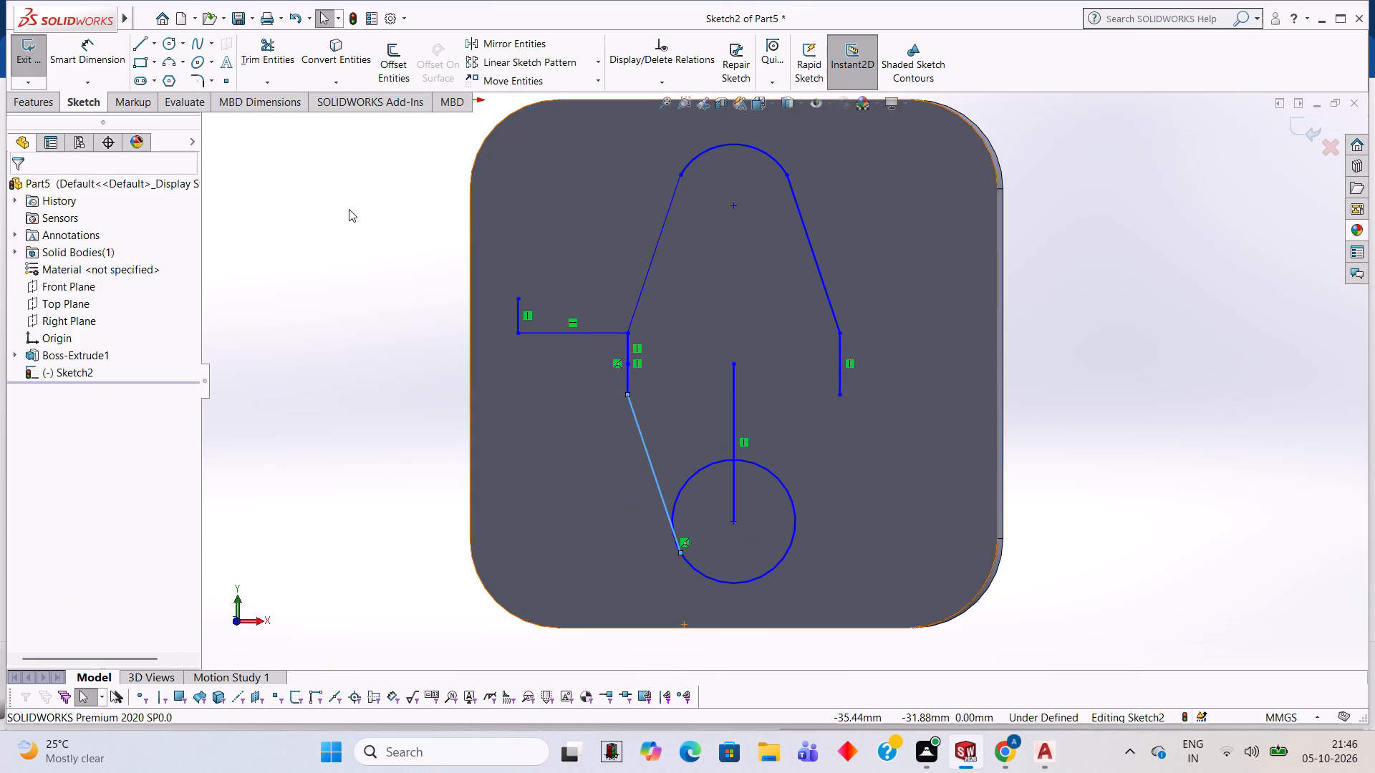
Draw a slanted line about 49 mm long from the lower end of the right short side to the lower circle's right side.
{"action": "left_click", "coordinate": [148, 37]}
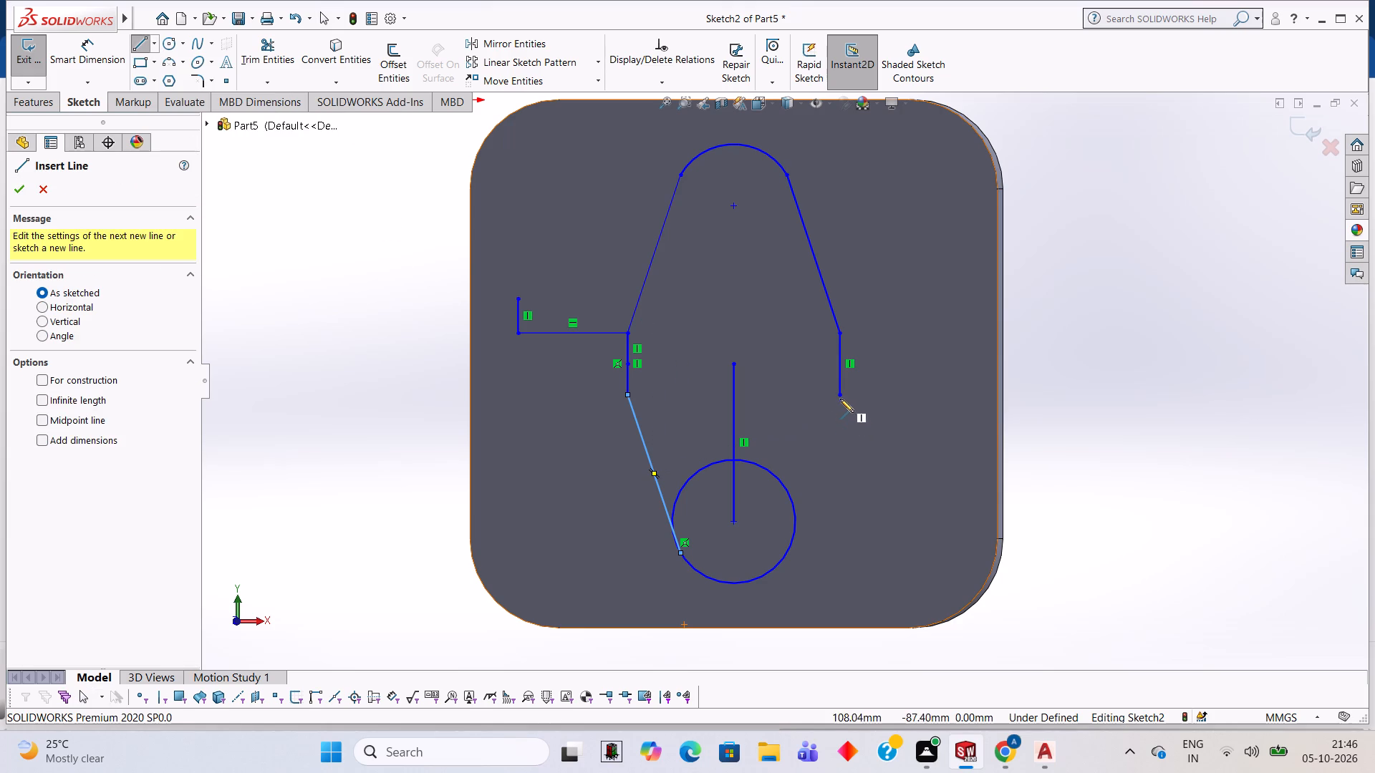
{"action": "left_click", "coordinate": [839, 397]}
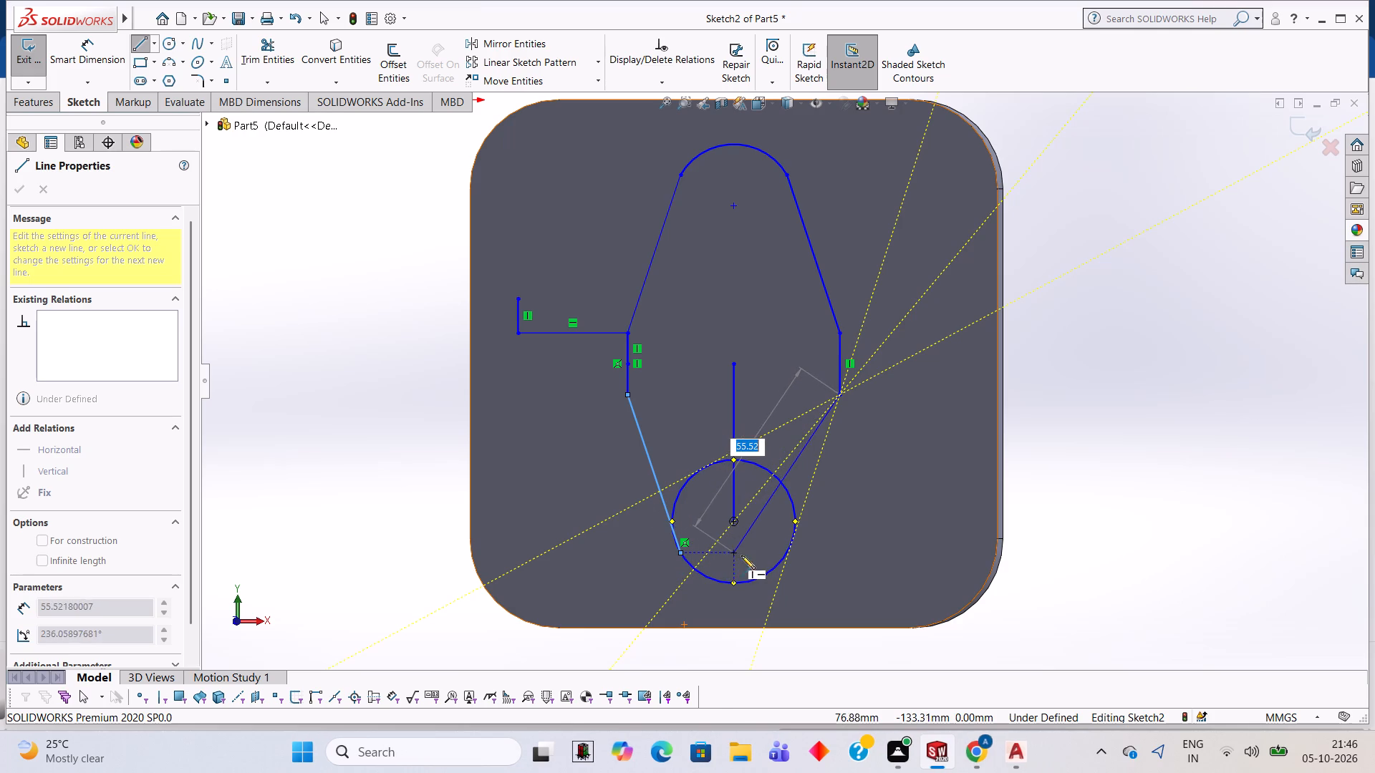
{"action": "left_click", "coordinate": [785, 550]}
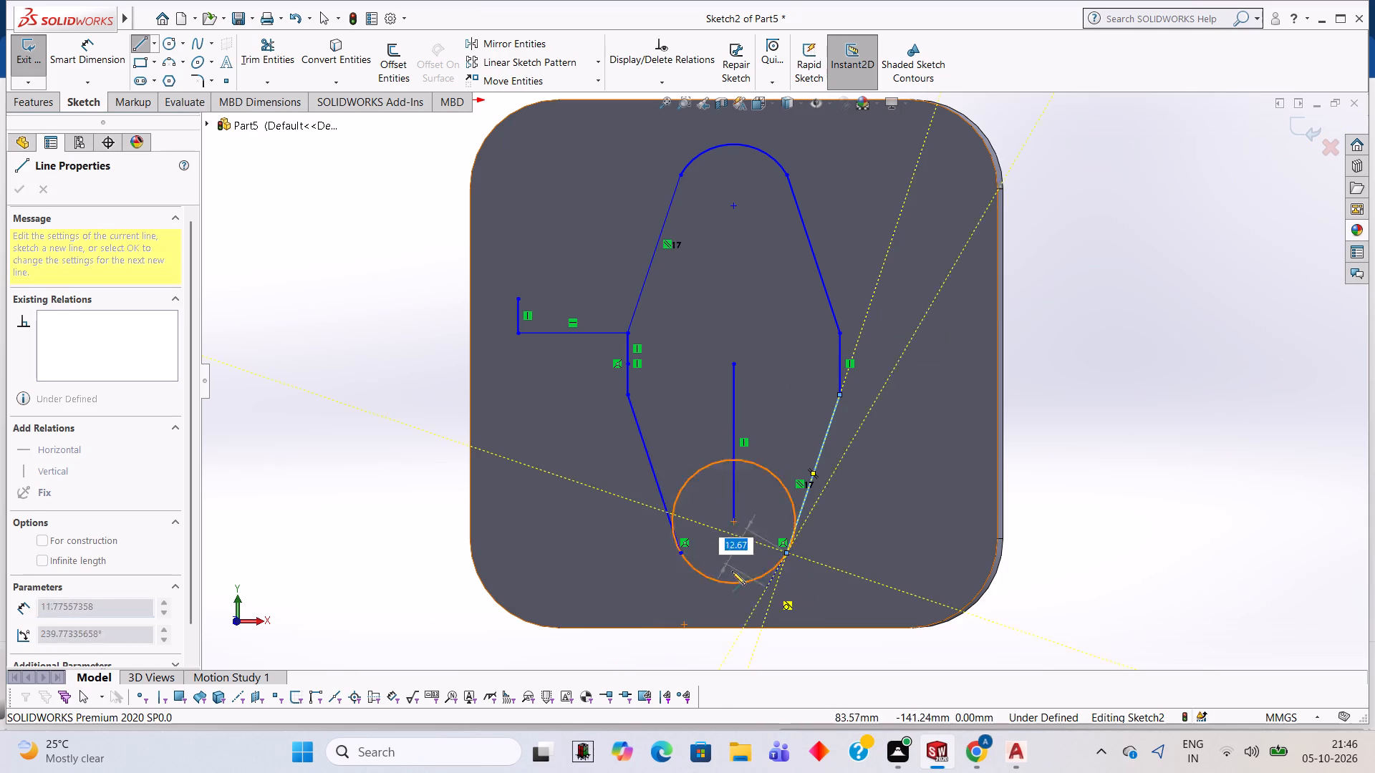
{"action": "key", "text": "Escape"}
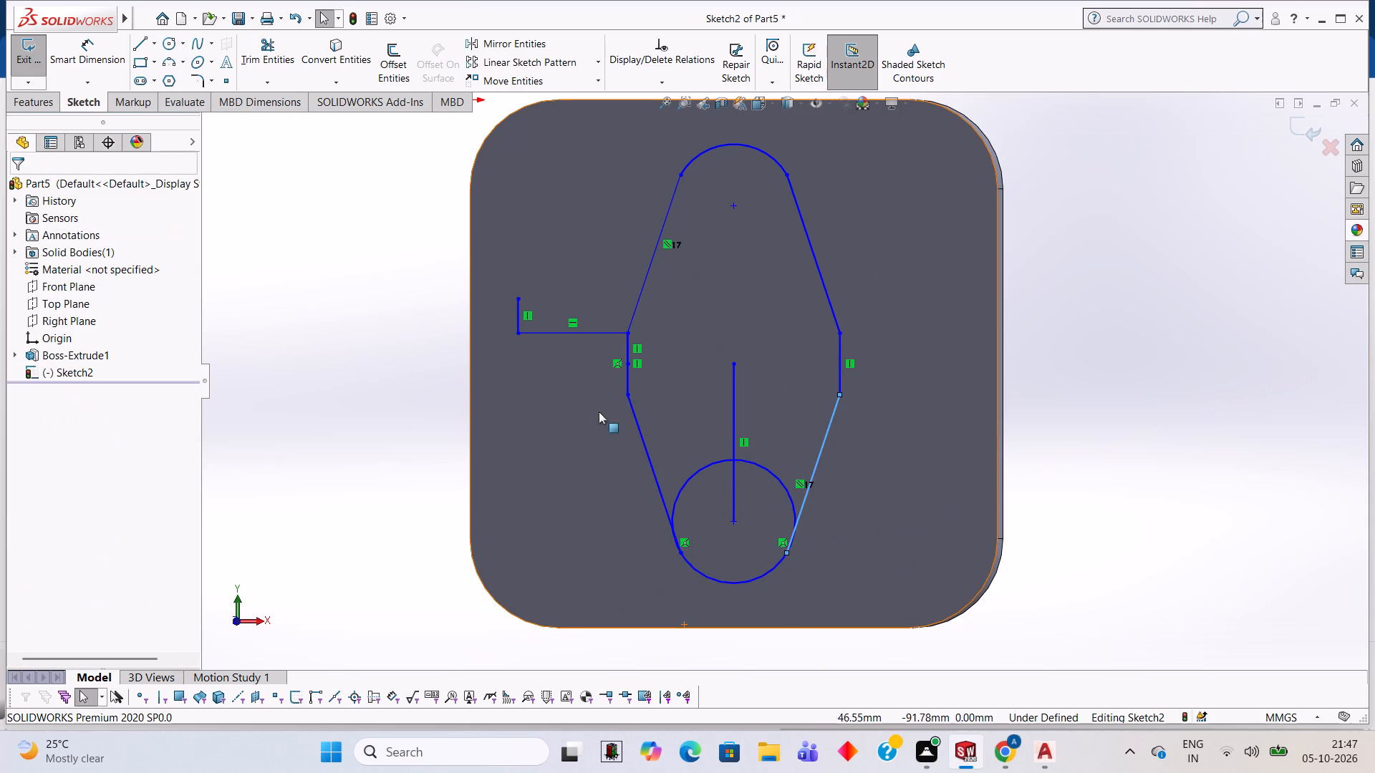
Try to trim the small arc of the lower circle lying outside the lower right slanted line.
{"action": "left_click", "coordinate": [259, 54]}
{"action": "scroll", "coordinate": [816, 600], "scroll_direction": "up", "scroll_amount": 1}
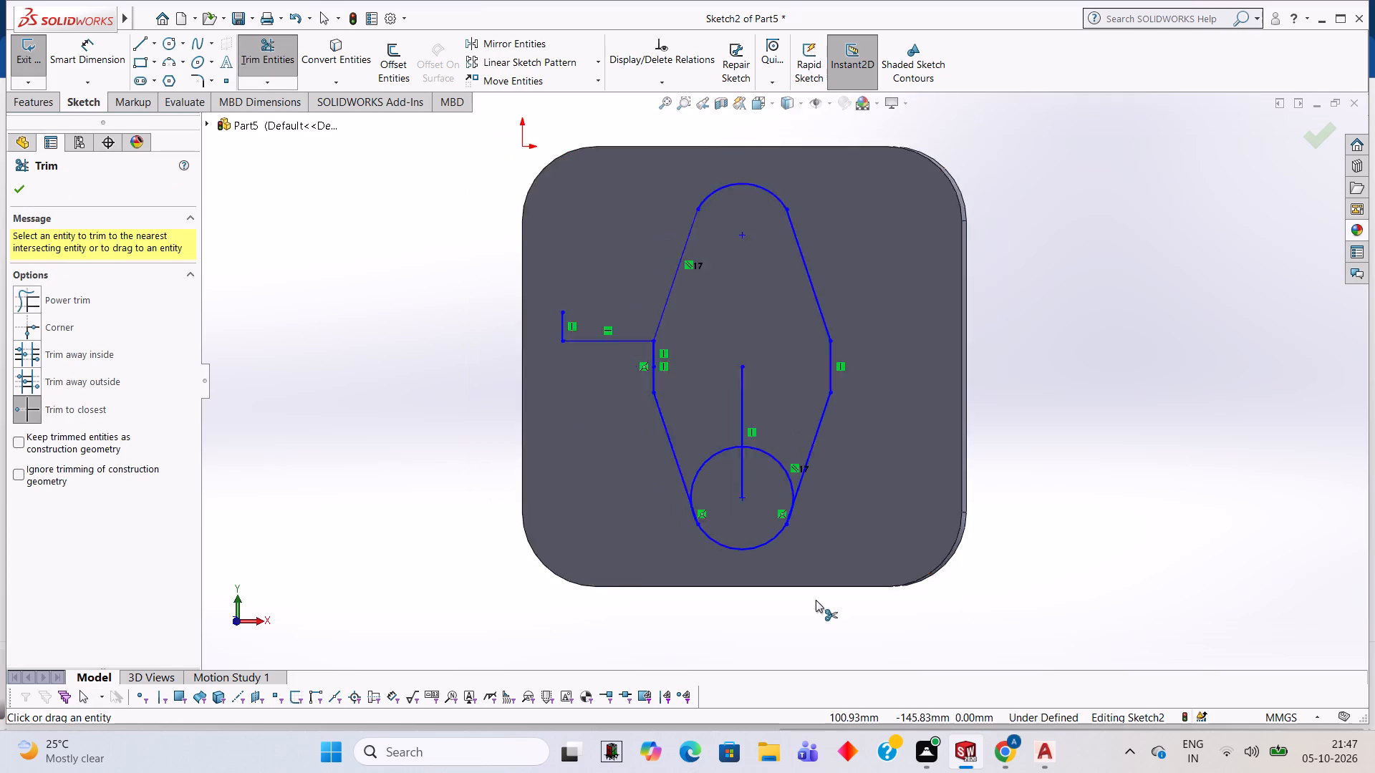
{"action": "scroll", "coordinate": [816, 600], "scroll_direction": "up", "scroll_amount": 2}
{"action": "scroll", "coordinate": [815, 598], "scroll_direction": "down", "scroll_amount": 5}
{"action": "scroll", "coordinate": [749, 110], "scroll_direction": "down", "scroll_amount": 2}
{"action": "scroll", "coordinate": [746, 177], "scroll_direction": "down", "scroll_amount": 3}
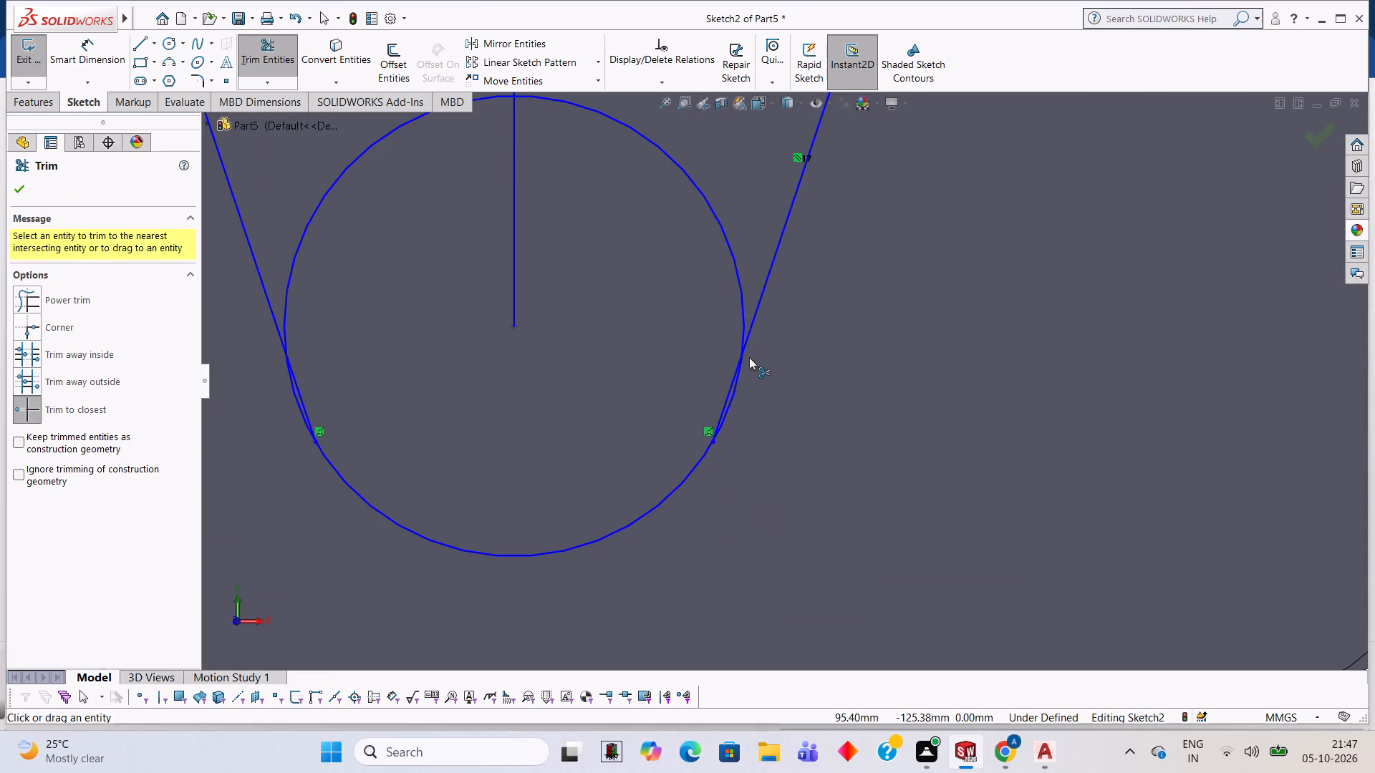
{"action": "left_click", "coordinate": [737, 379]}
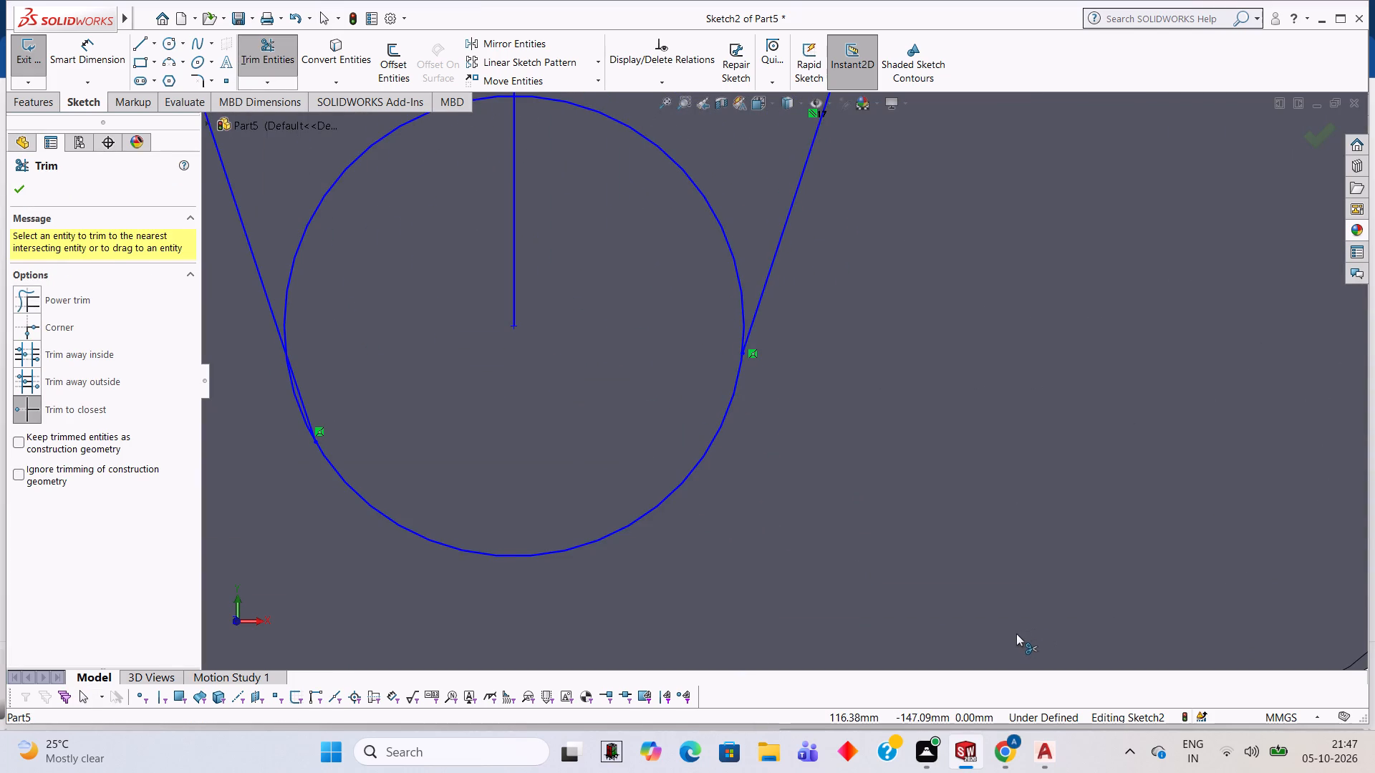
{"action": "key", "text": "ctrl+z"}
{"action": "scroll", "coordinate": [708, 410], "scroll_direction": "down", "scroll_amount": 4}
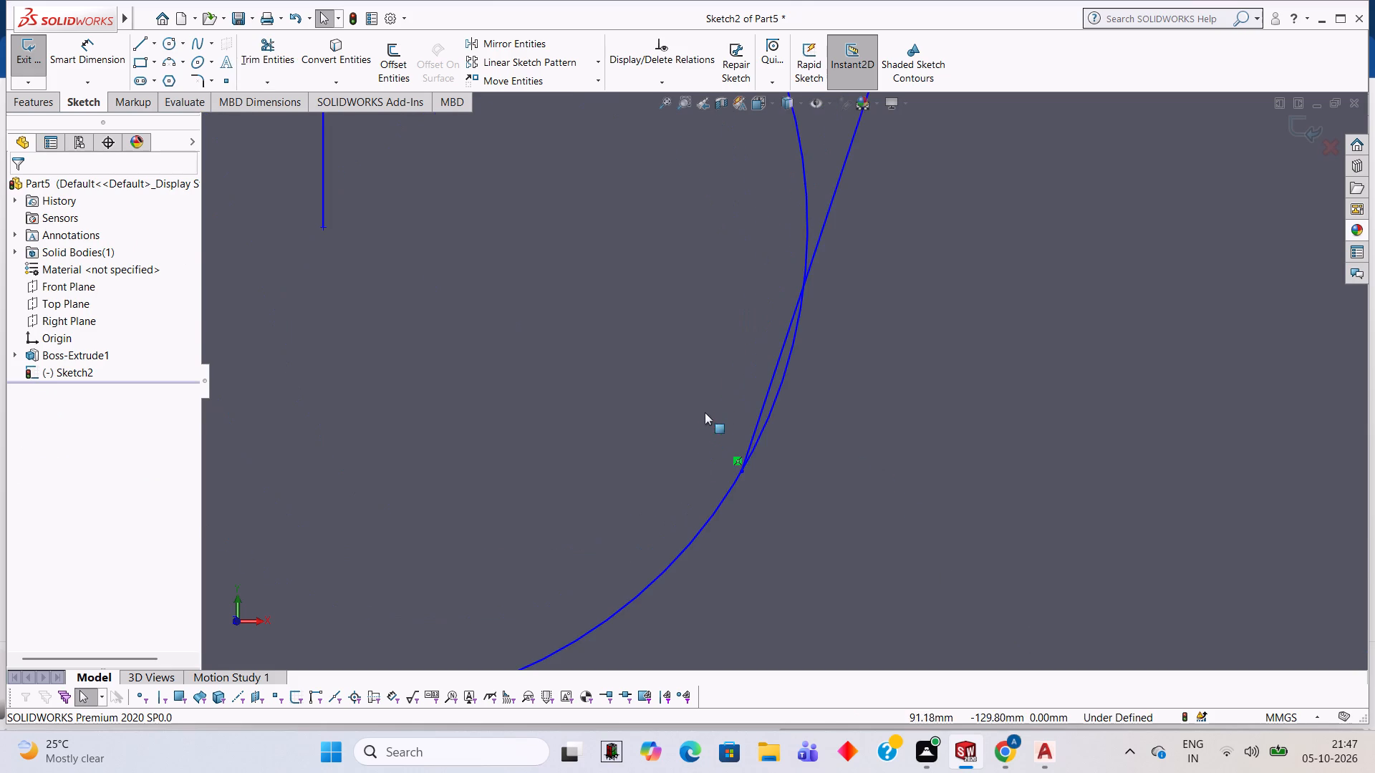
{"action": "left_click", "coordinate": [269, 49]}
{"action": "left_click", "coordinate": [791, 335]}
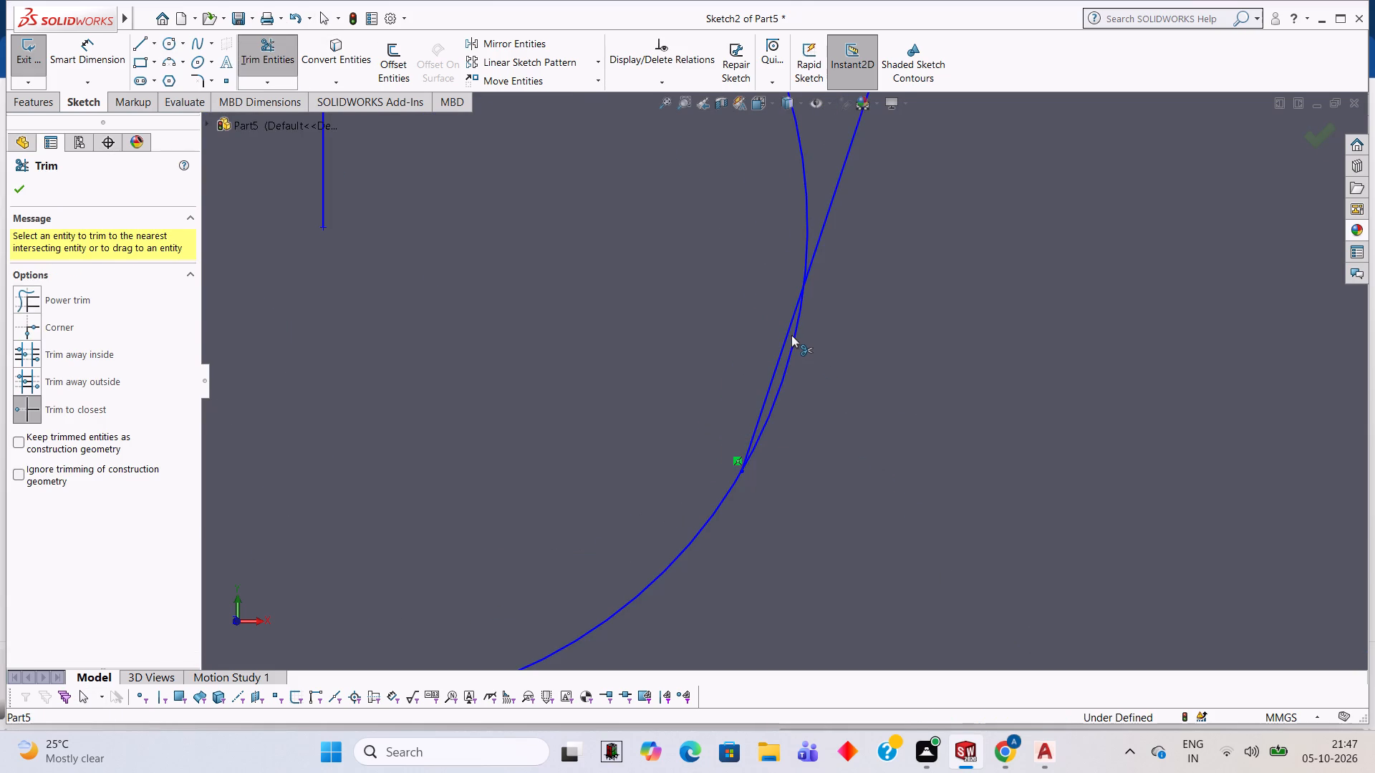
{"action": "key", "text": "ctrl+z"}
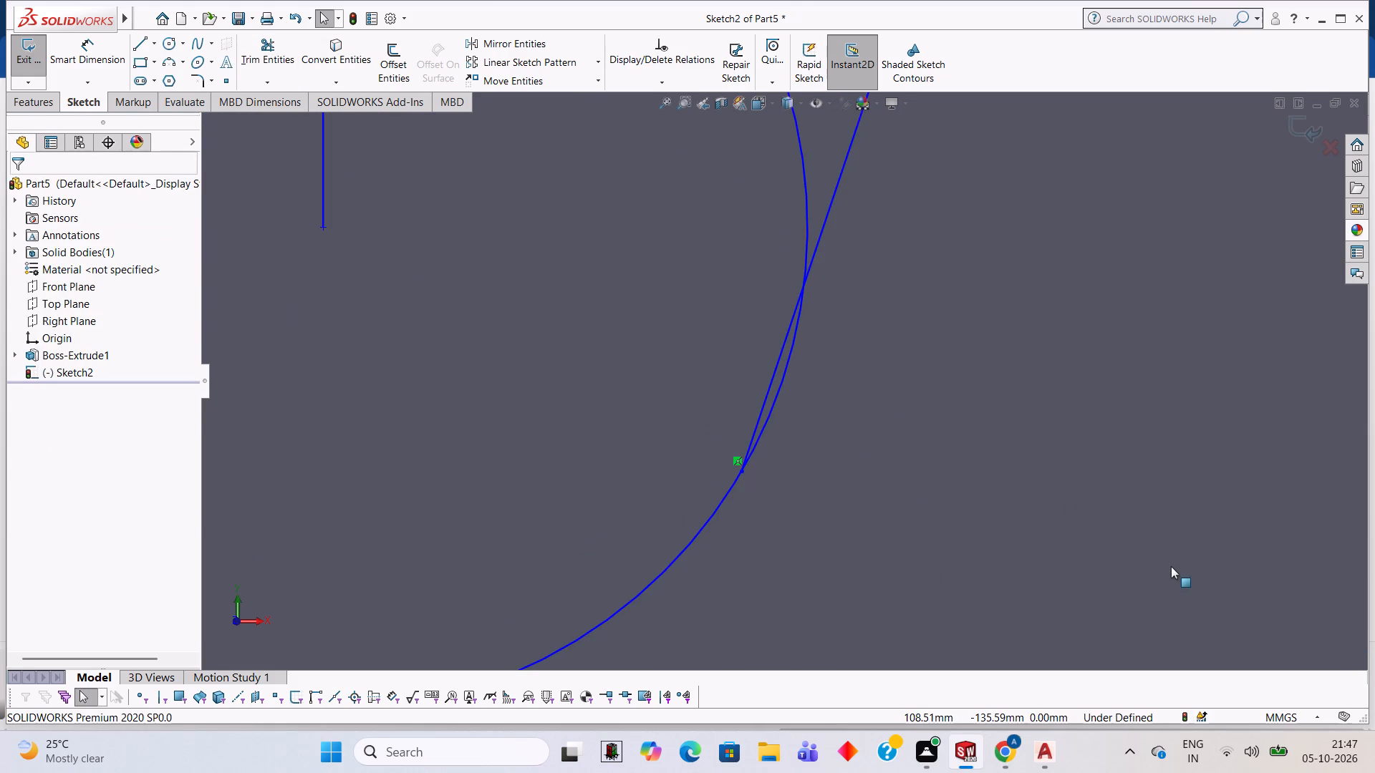
Trim the lower circle down to its bottom arc between the slanted lines, and remove the lower vertical centre line.
{"action": "left_click", "coordinate": [284, 68]}
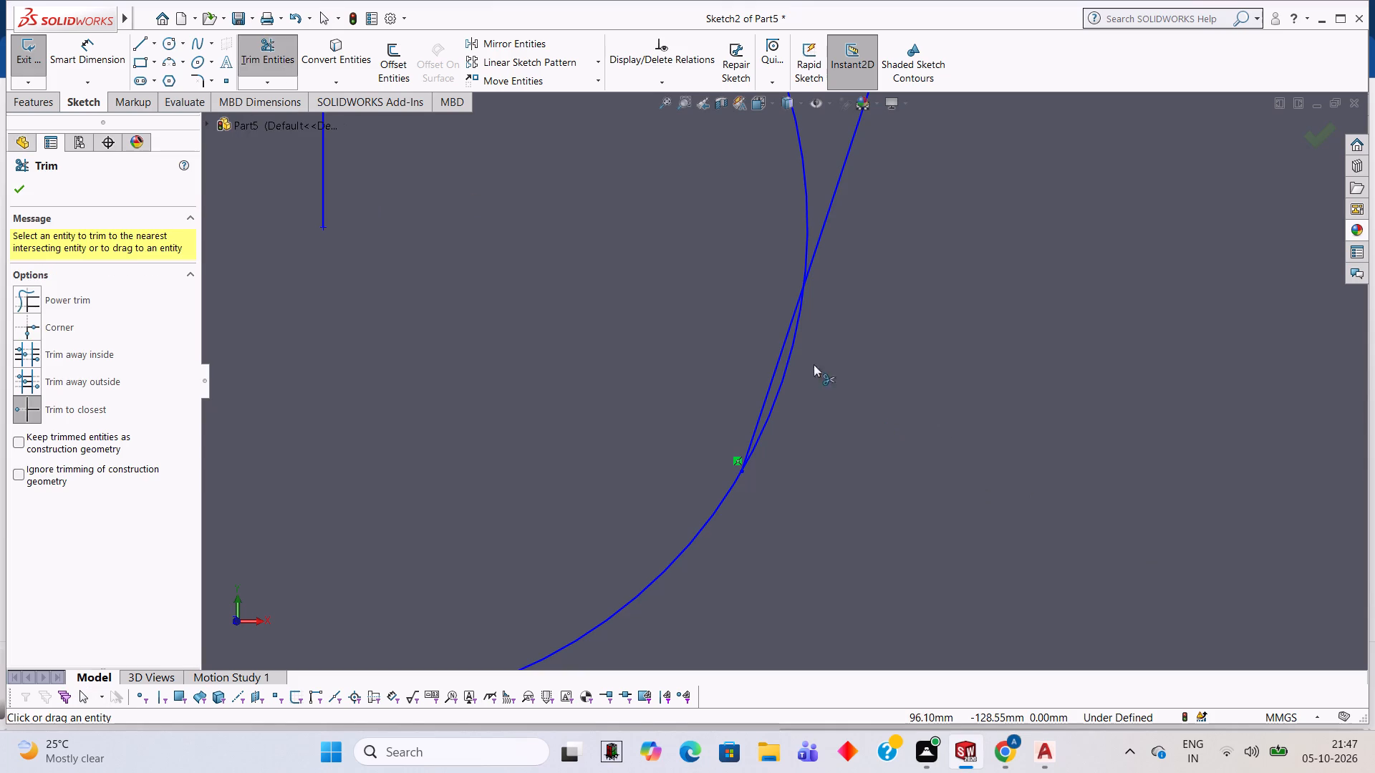
{"action": "left_click", "coordinate": [790, 347]}
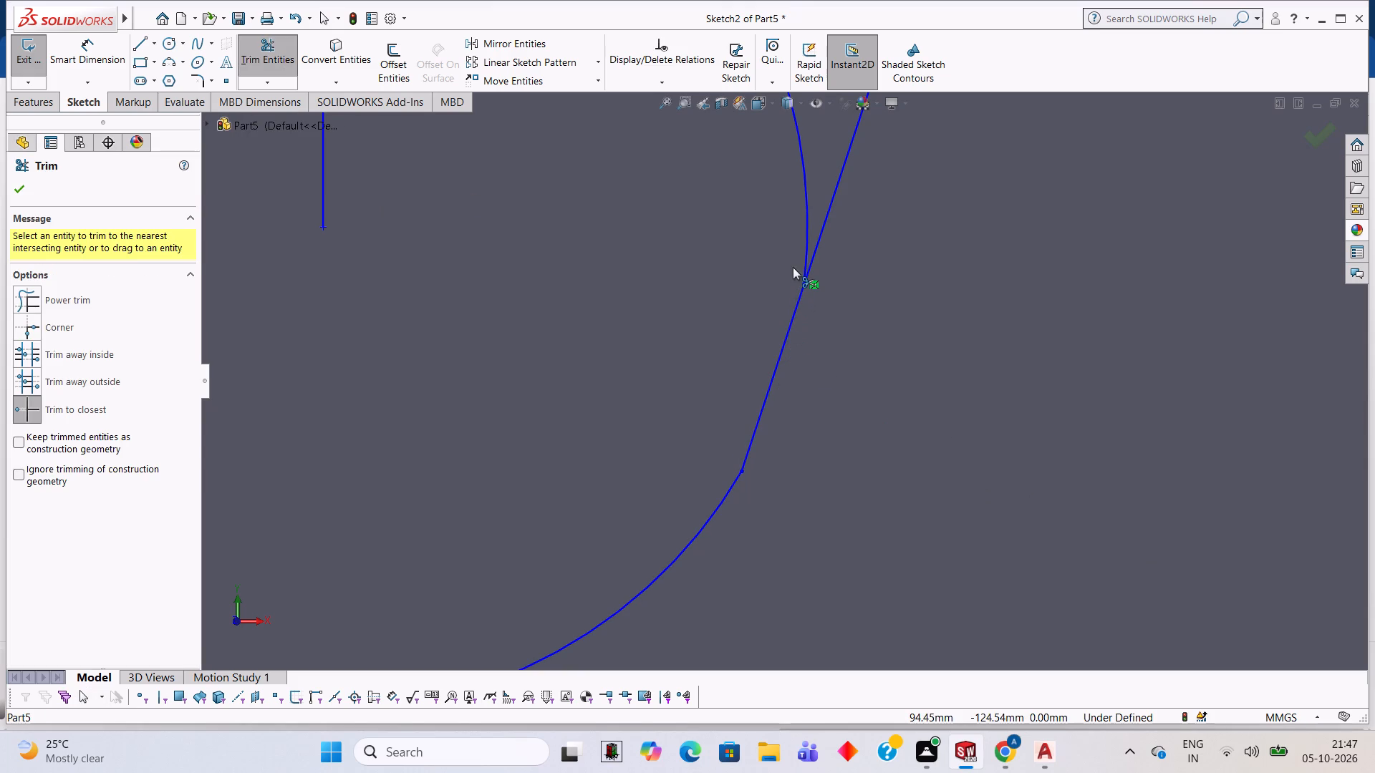
{"action": "left_click", "coordinate": [804, 243]}
{"action": "scroll", "coordinate": [667, 324], "scroll_direction": "up", "scroll_amount": 5}
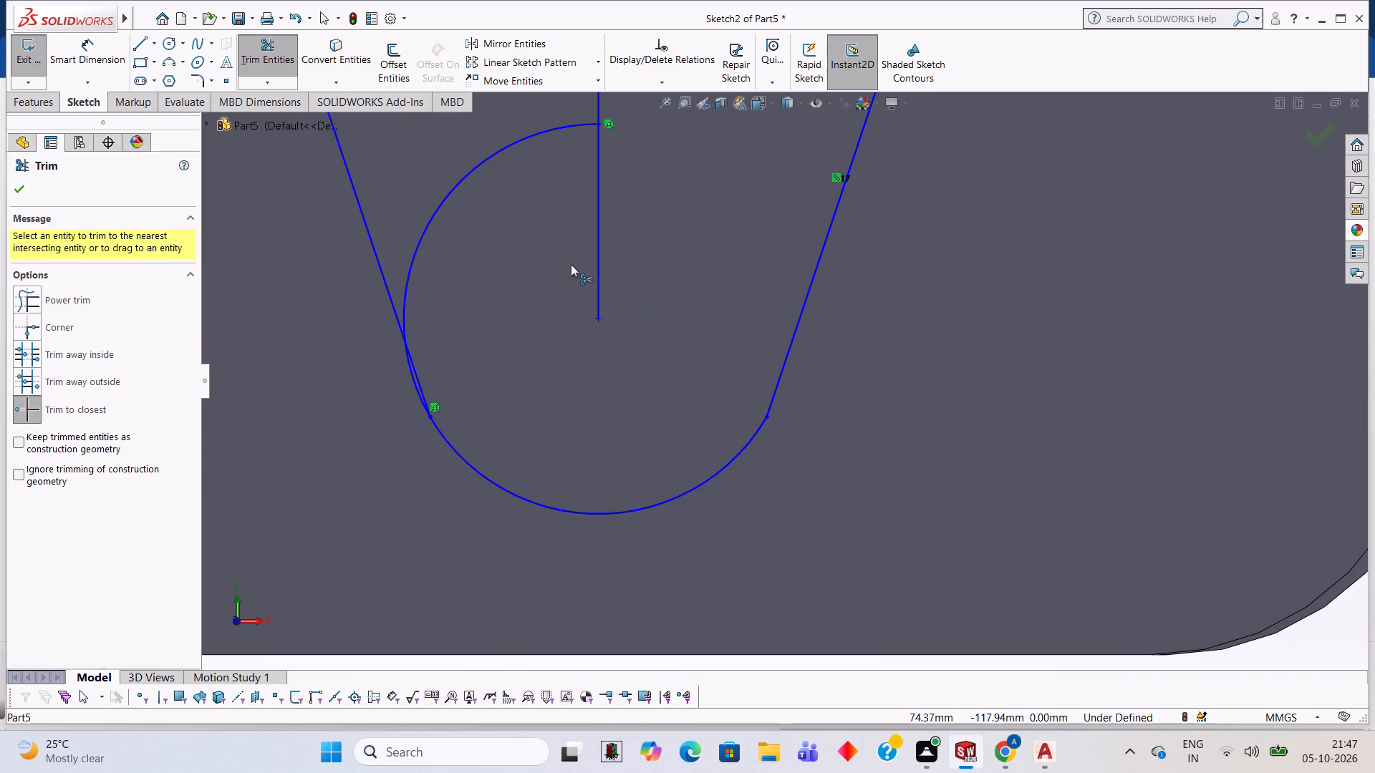
{"action": "left_click", "coordinate": [458, 190]}
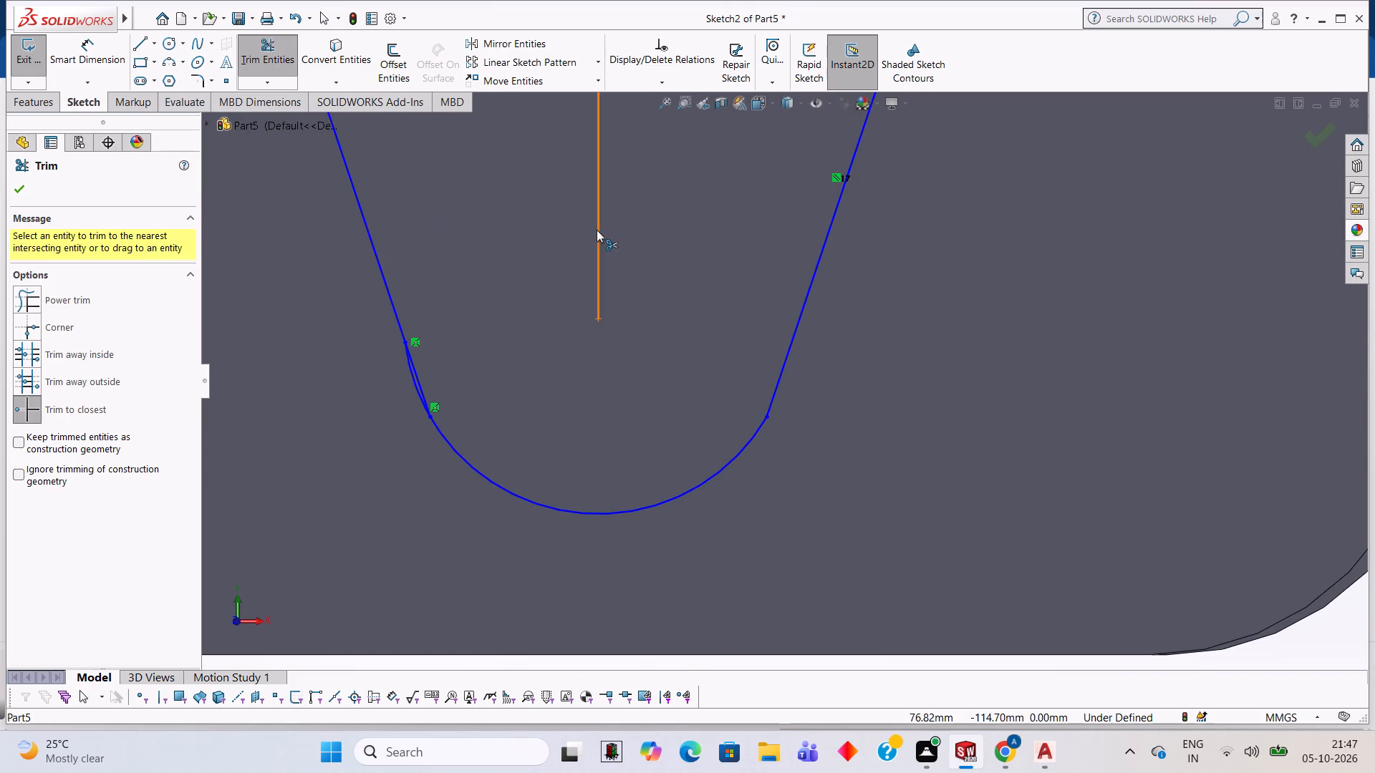
{"action": "left_click", "coordinate": [597, 230]}
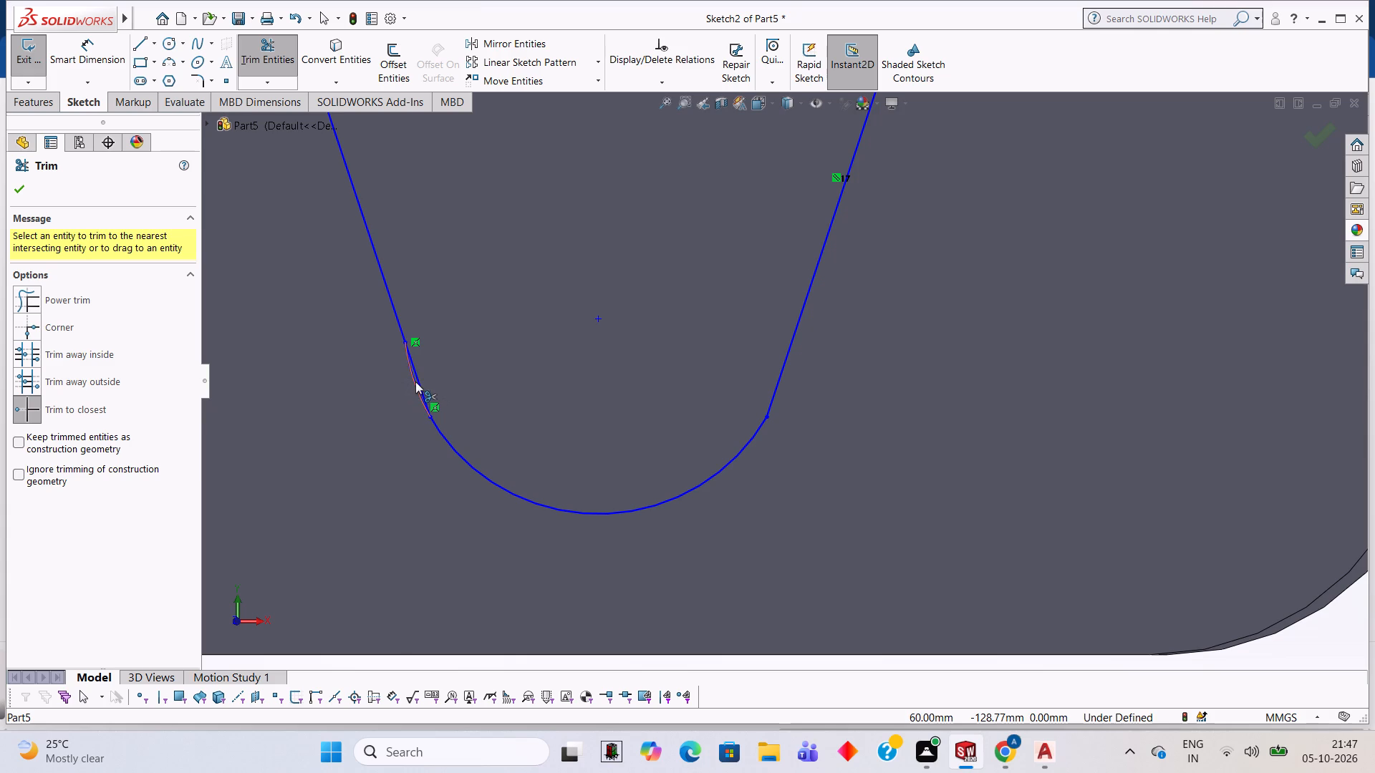
{"action": "left_click", "coordinate": [412, 380]}
Draw a horizontal line about 49 mm long from the top of the short vertical line on the left, across the upper left slanted line.
{"action": "scroll", "coordinate": [502, 385], "scroll_direction": "up", "scroll_amount": 3}
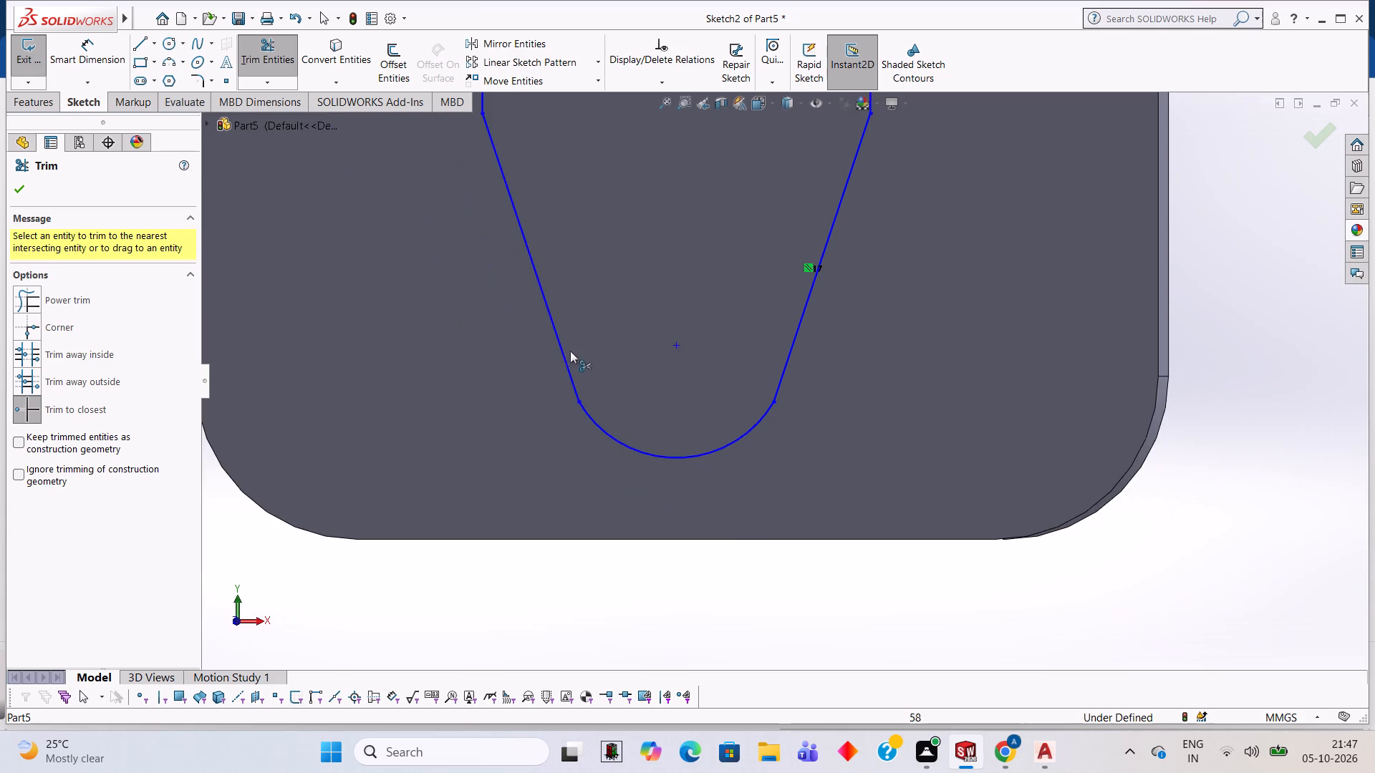
{"action": "scroll", "coordinate": [640, 311], "scroll_direction": "up", "scroll_amount": 3}
{"action": "scroll", "coordinate": [712, 212], "scroll_direction": "down", "scroll_amount": 2}
{"action": "scroll", "coordinate": [729, 204], "scroll_direction": "up", "scroll_amount": 2}
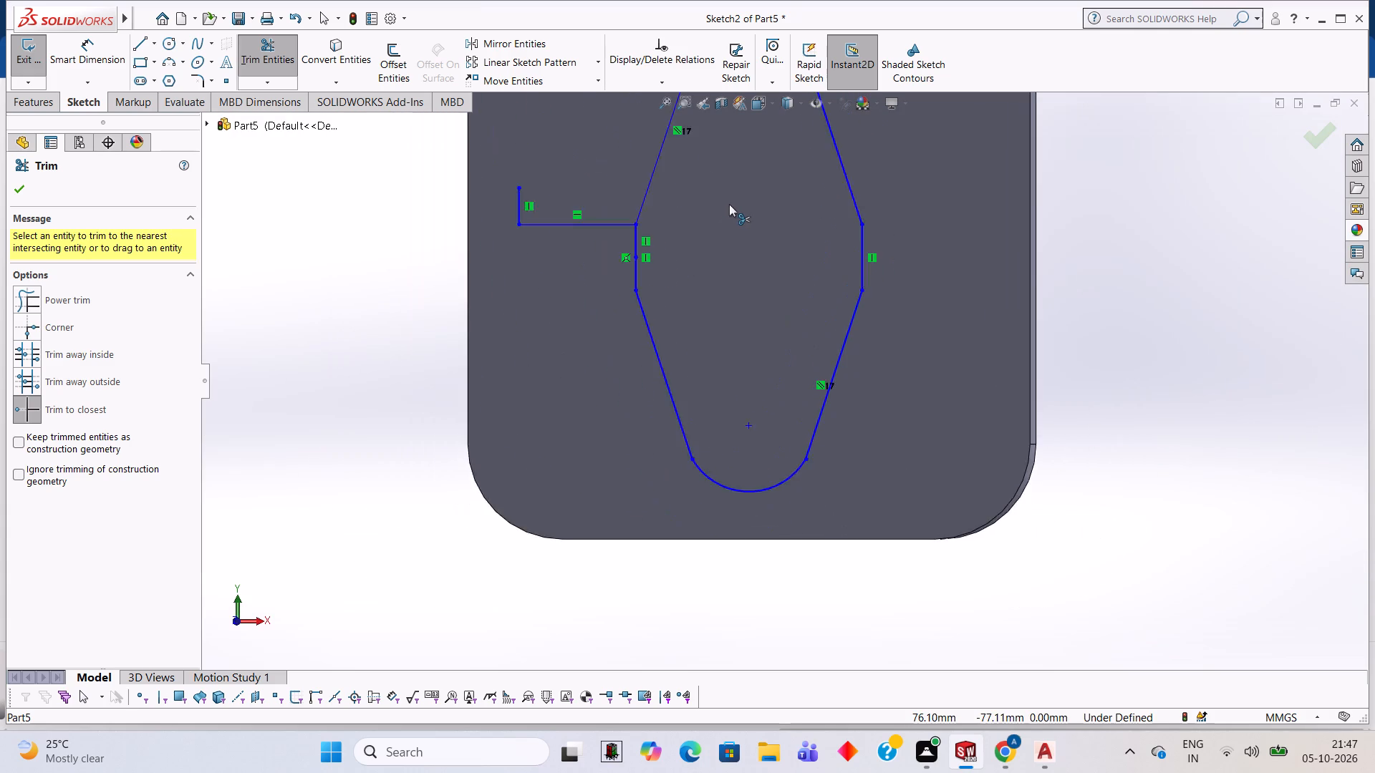
{"action": "scroll", "coordinate": [729, 204], "scroll_direction": "up", "scroll_amount": 1}
{"action": "scroll", "coordinate": [729, 204], "scroll_direction": "down", "scroll_amount": 2}
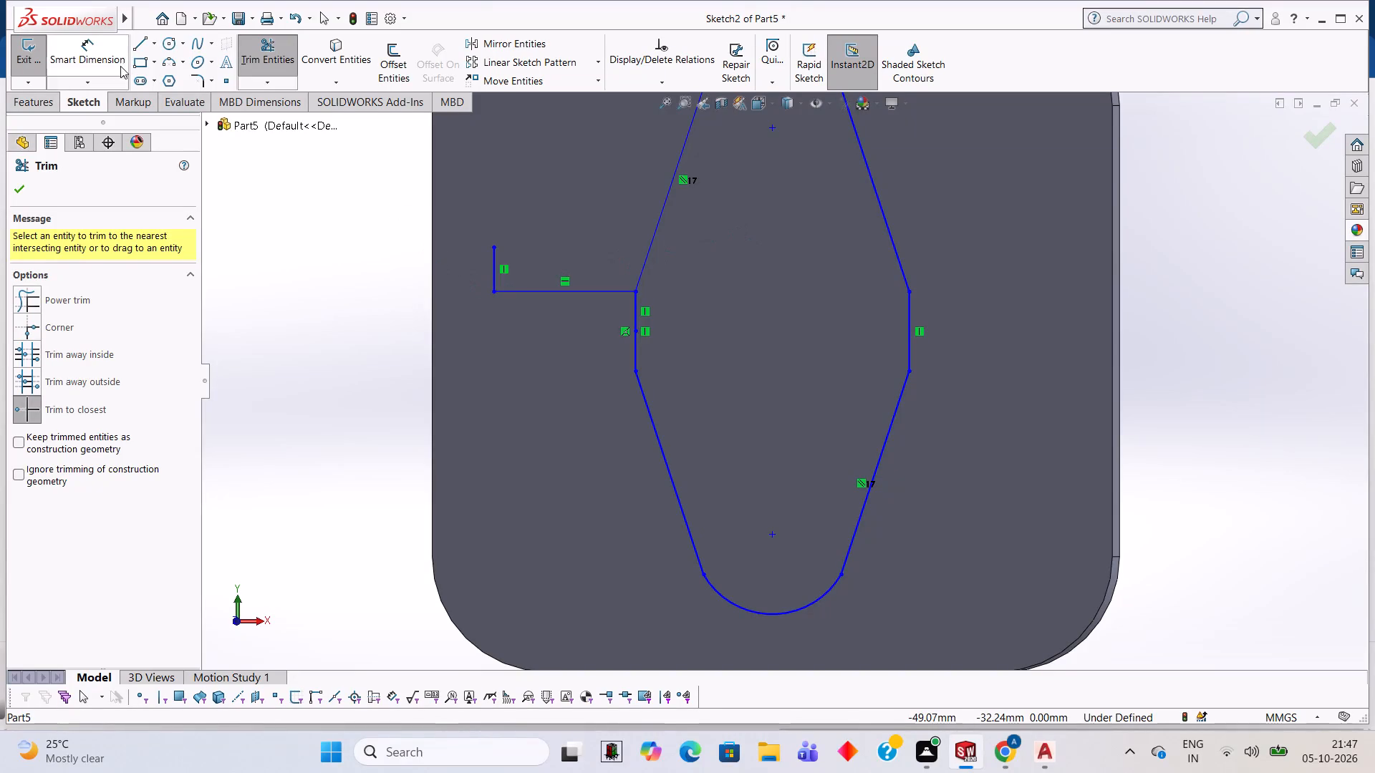
{"action": "left_click", "coordinate": [143, 45]}
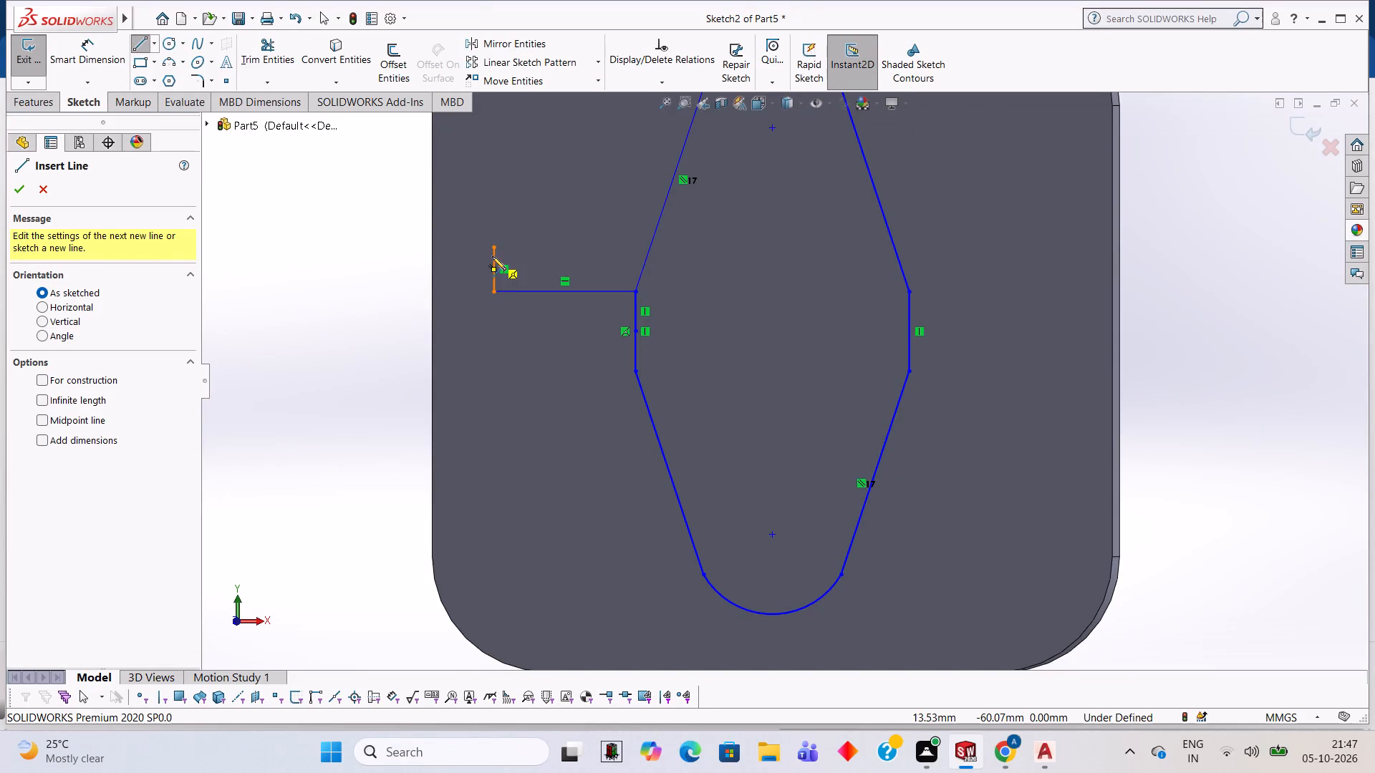
{"action": "left_click", "coordinate": [495, 247]}
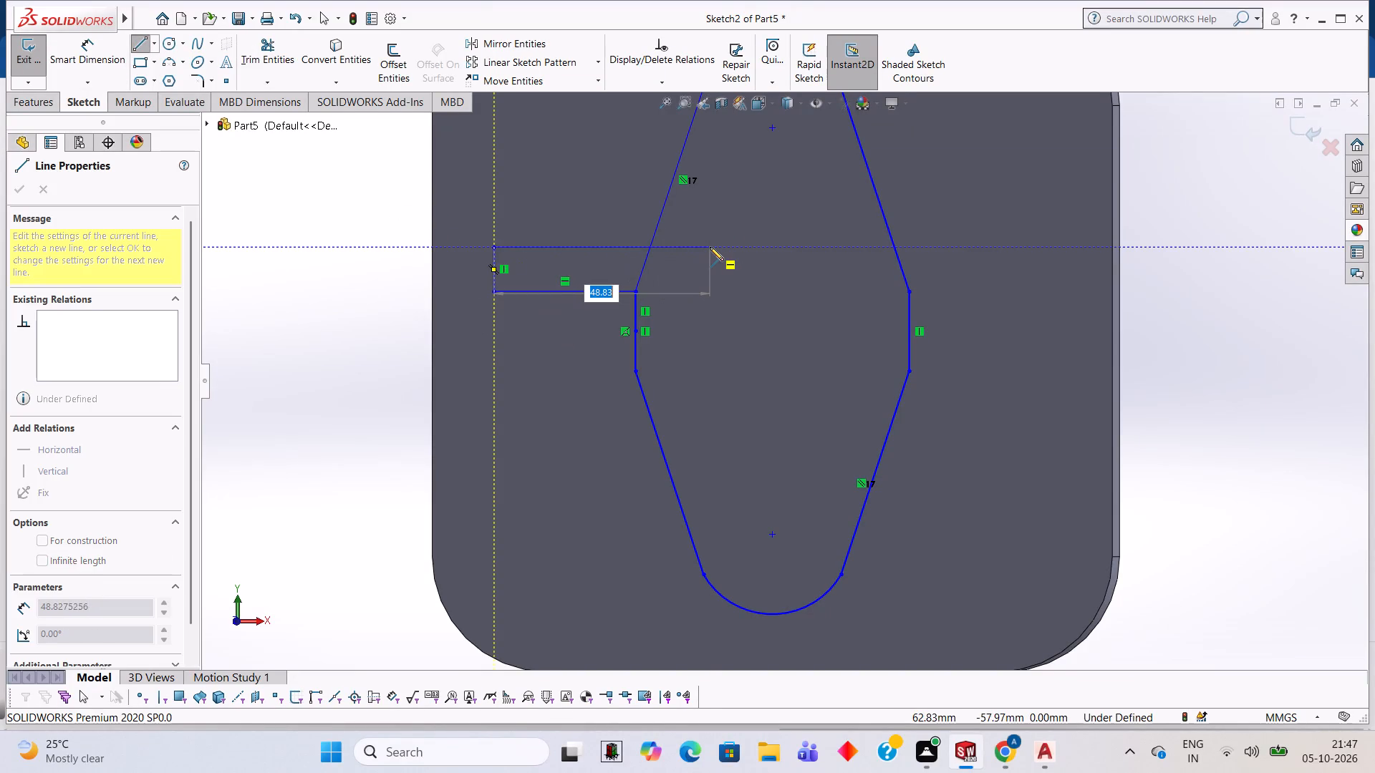
{"action": "left_click", "coordinate": [710, 247]}
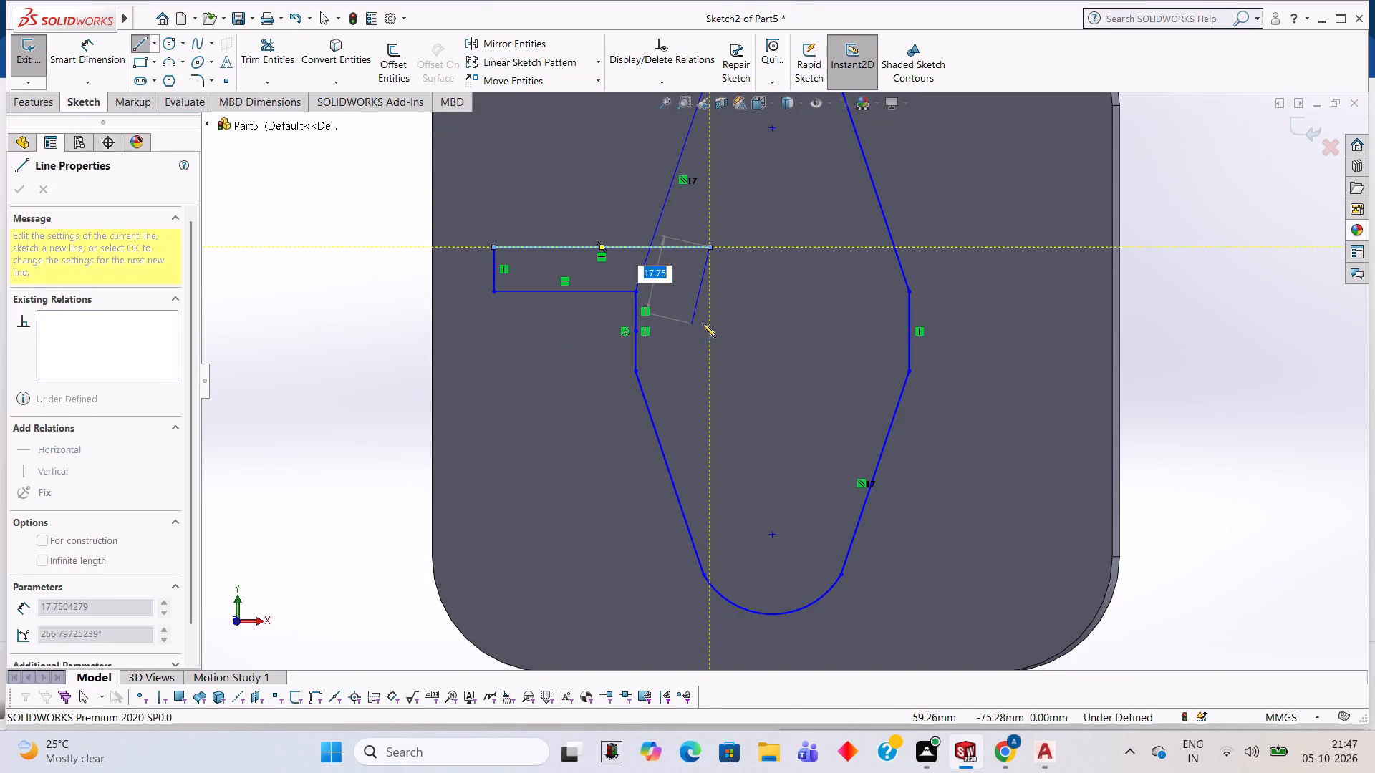
{"action": "key", "text": "Escape"}
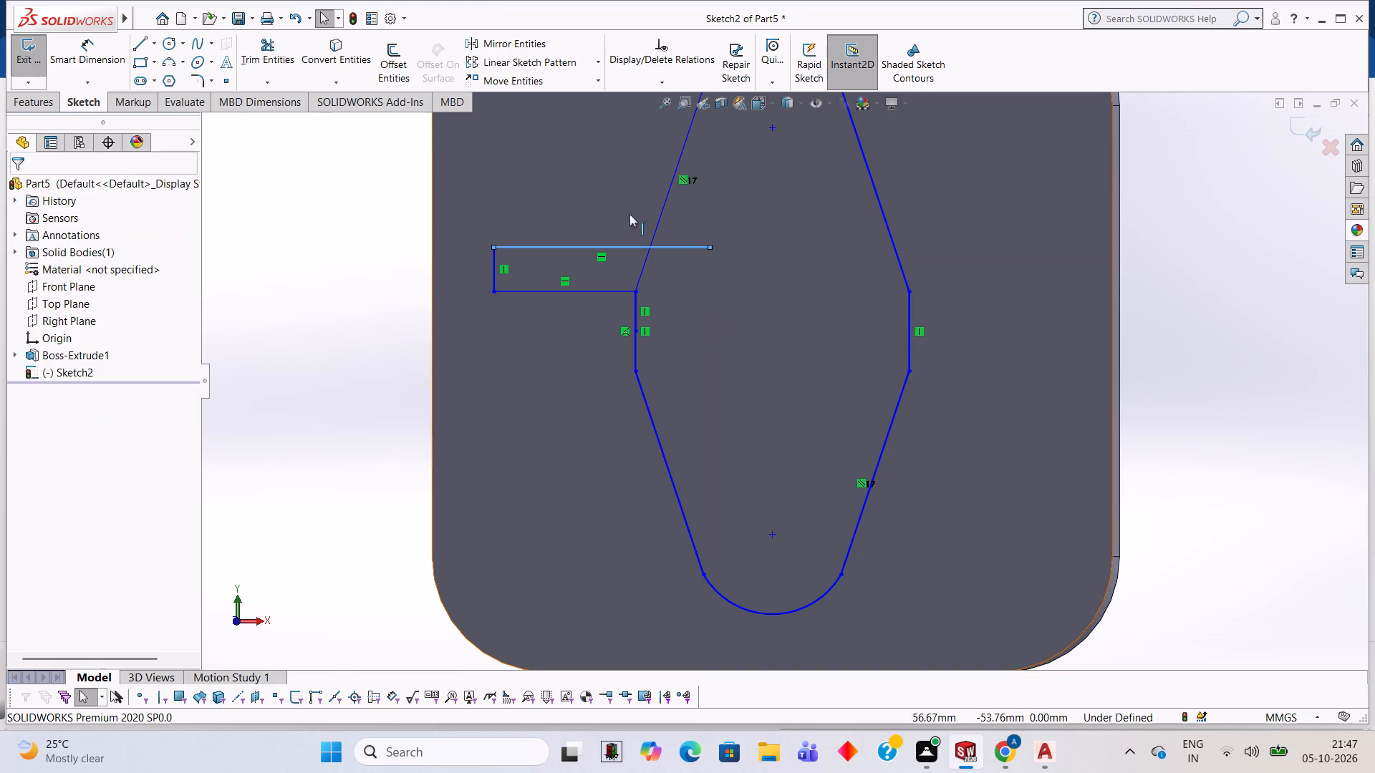
Trim the new line's overshoot inside the profile and the slanted segment across the upper left arm's opening.
{"action": "left_click", "coordinate": [281, 50]}
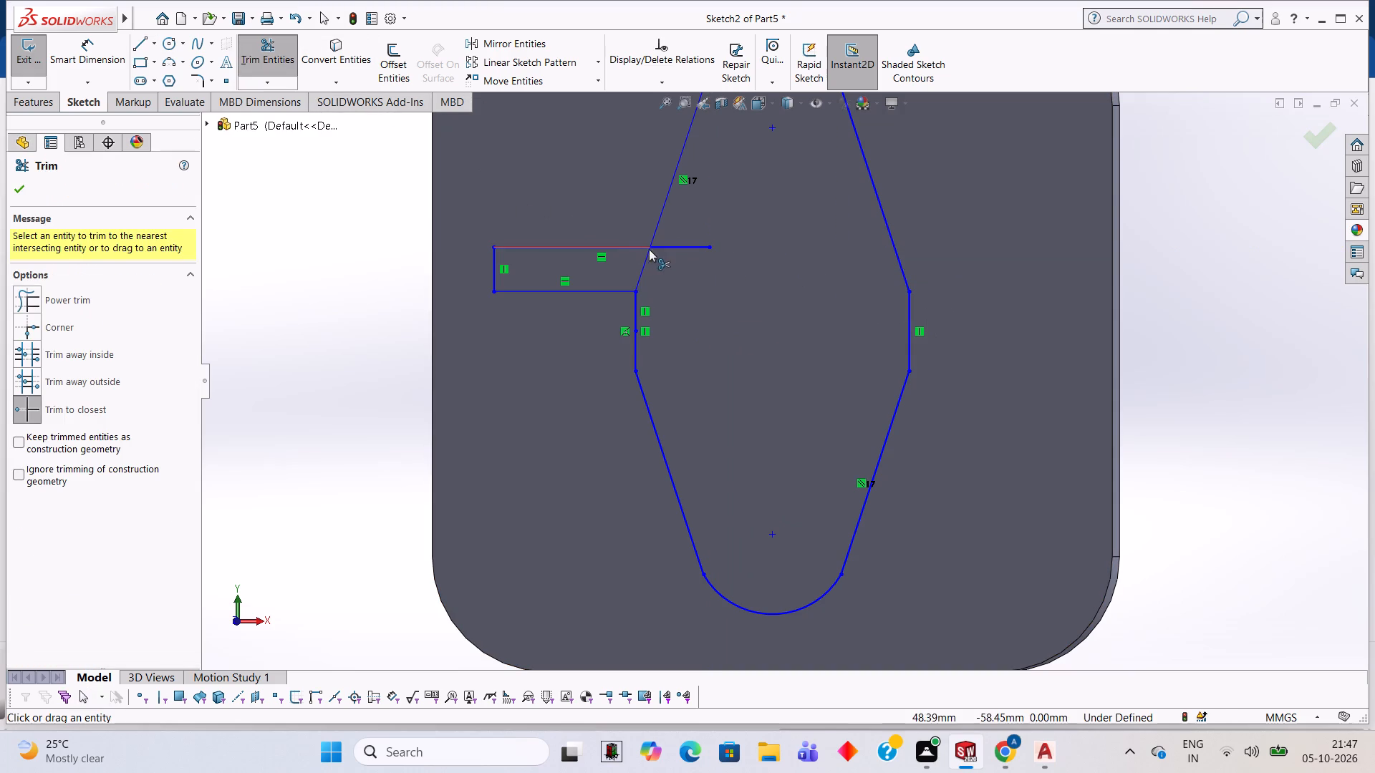
{"action": "left_click", "coordinate": [661, 245]}
{"action": "left_click", "coordinate": [643, 264]}
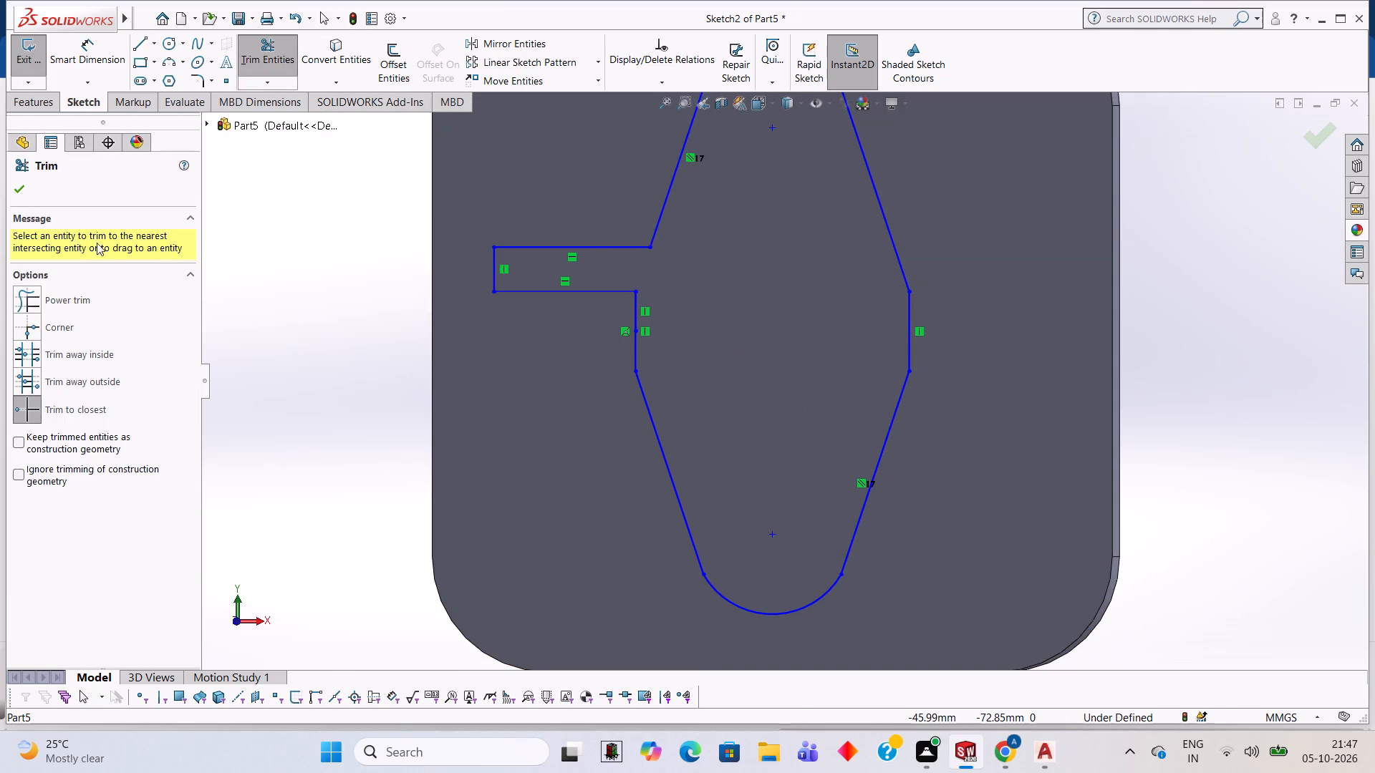
Outline the lower left arm: a horizontal line out to the upper arm's end, a 10 mm vertical downward, and an inward horizontal about 47 mm long.
{"action": "left_click", "coordinate": [144, 38]}
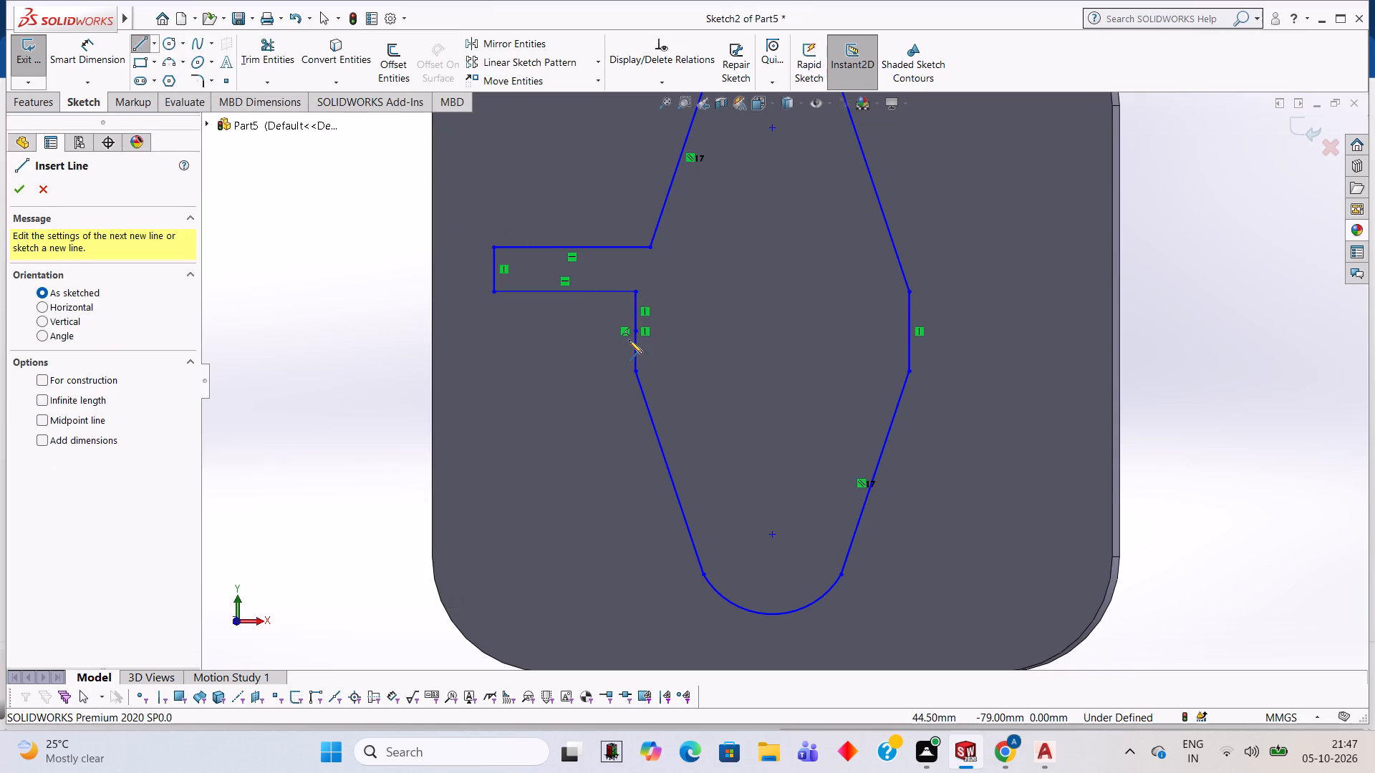
{"action": "left_click", "coordinate": [632, 370]}
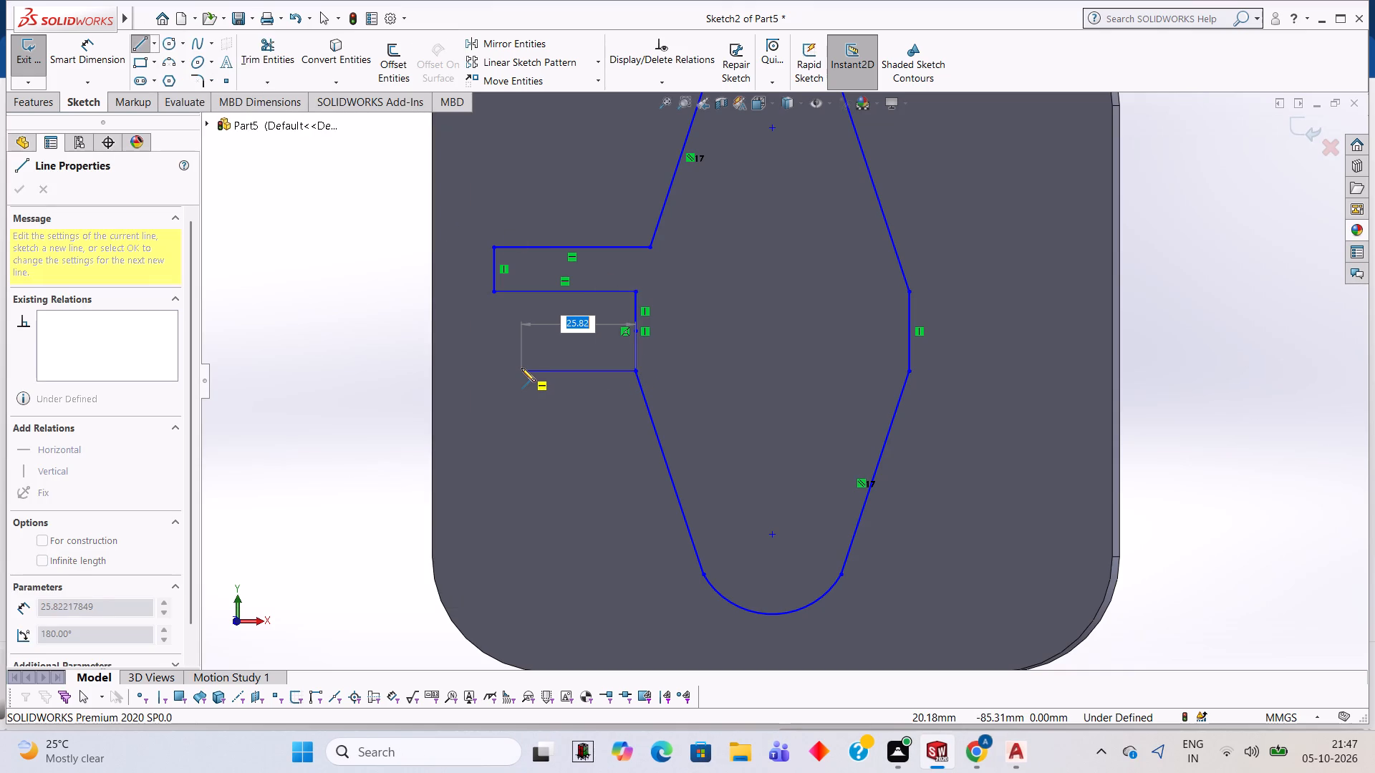
{"action": "left_click", "coordinate": [491, 369]}
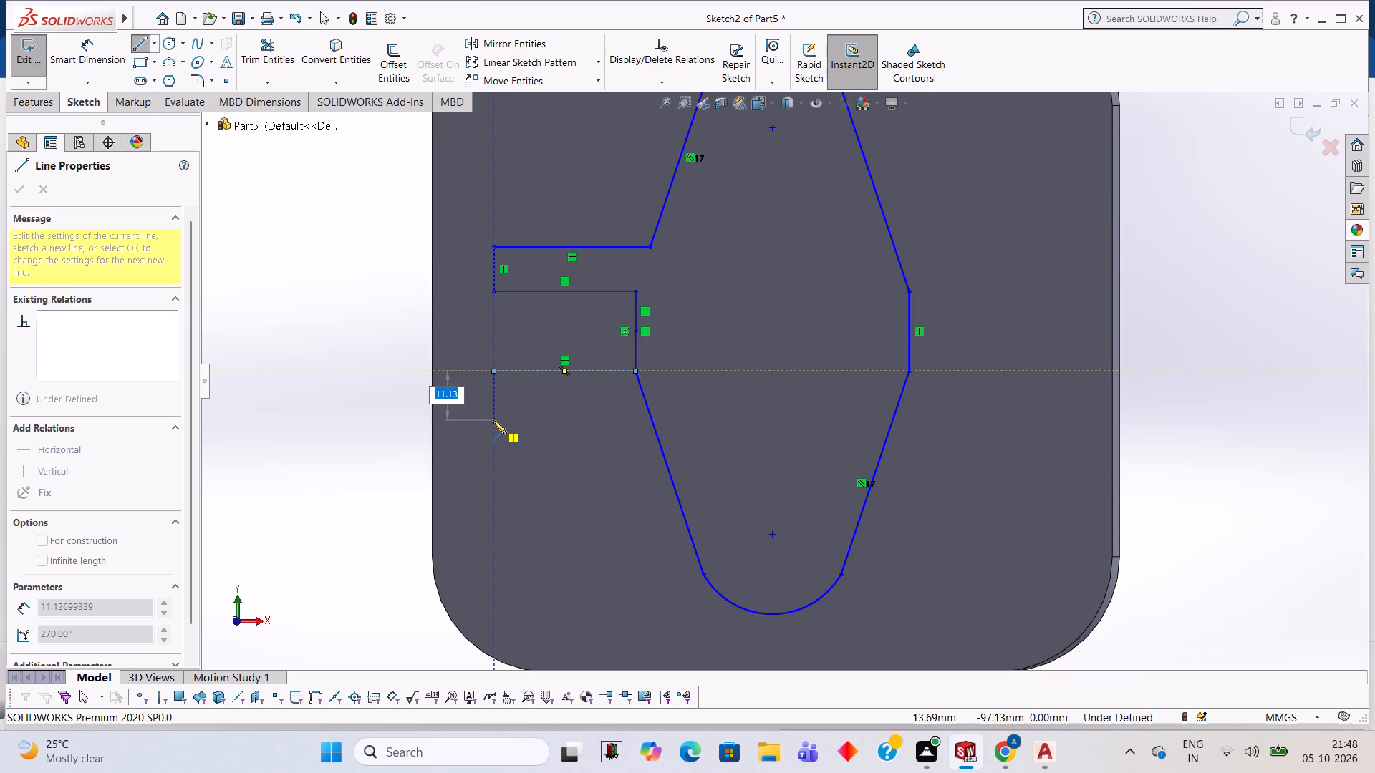
{"action": "type", "text": "10"}
{"action": "key", "text": "Return"}
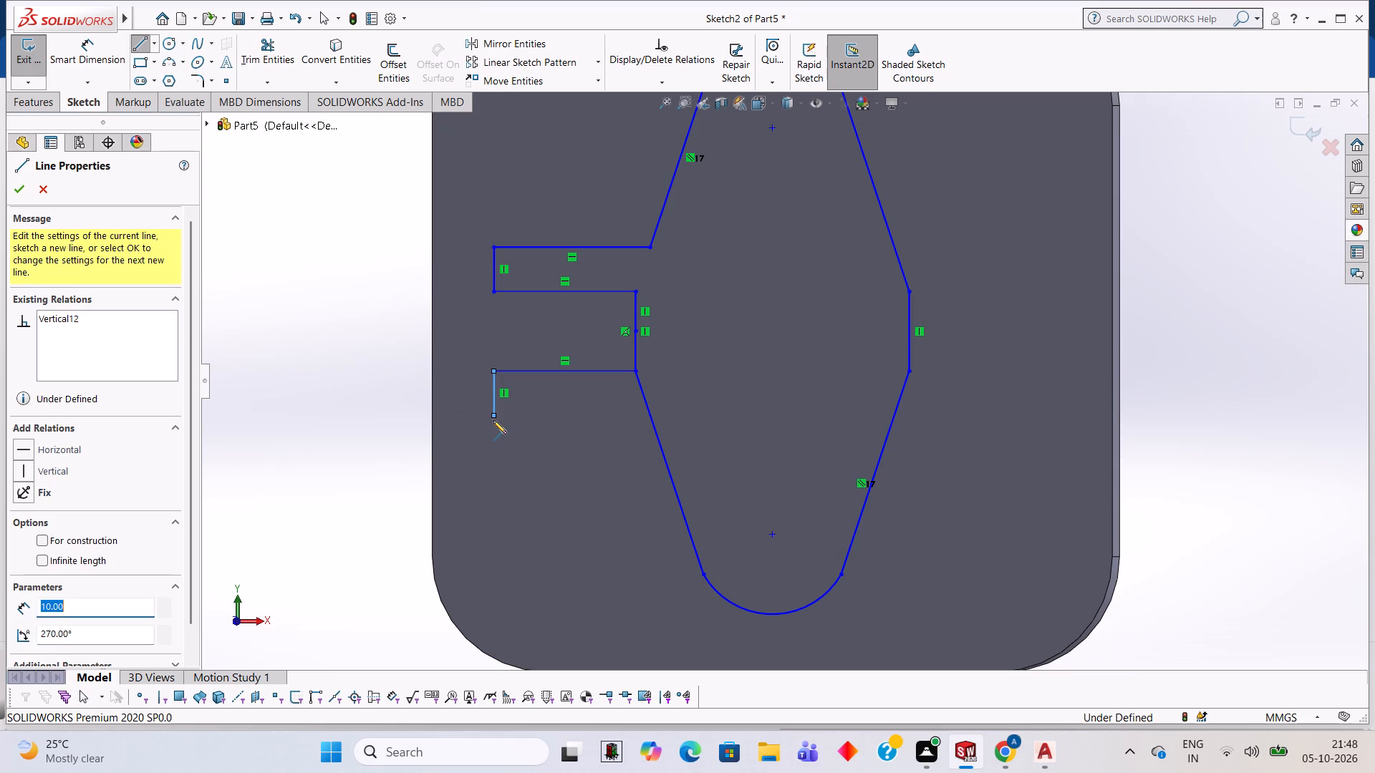
{"action": "left_click", "coordinate": [702, 414]}
Trim the lower left arm's line overshoot and the slanted segment across the arm's opening.
{"action": "left_click", "coordinate": [274, 41]}
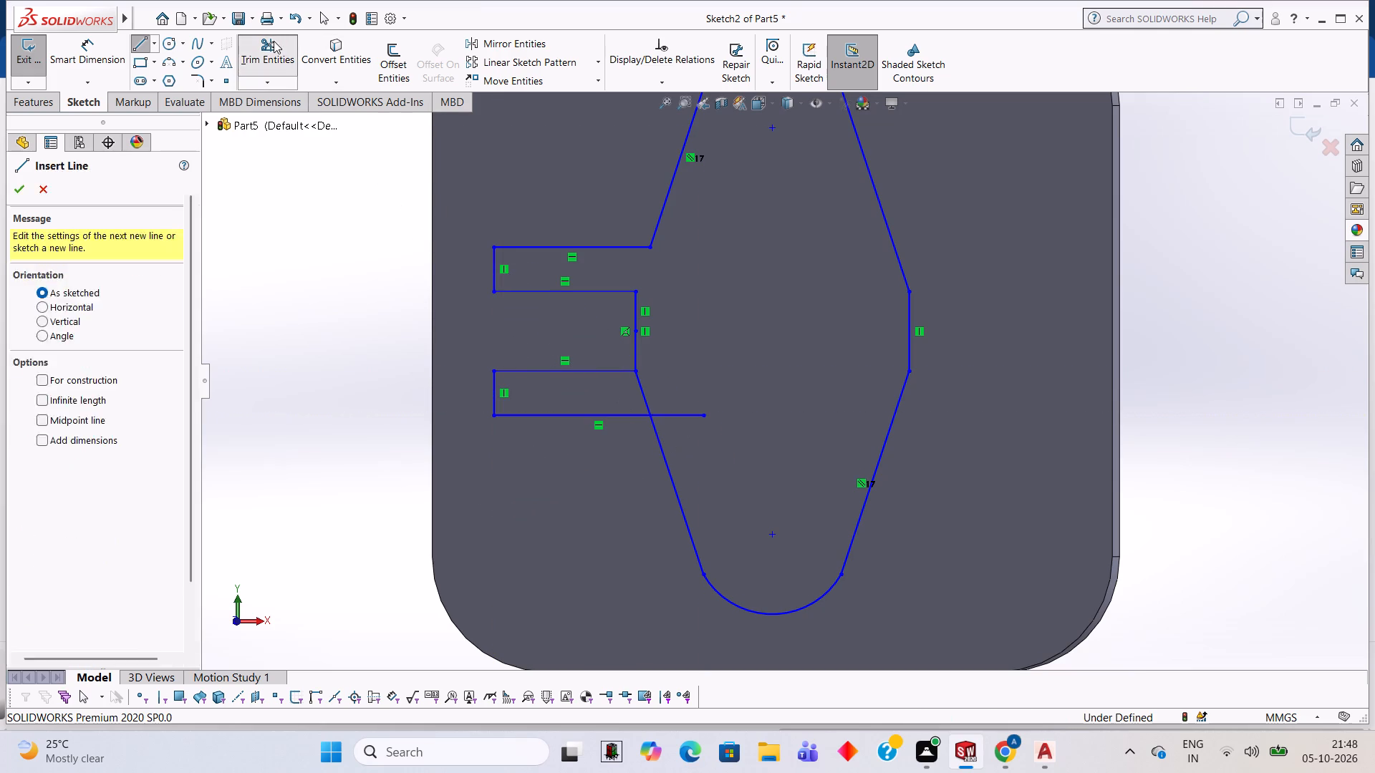
{"action": "left_click", "coordinate": [676, 415]}
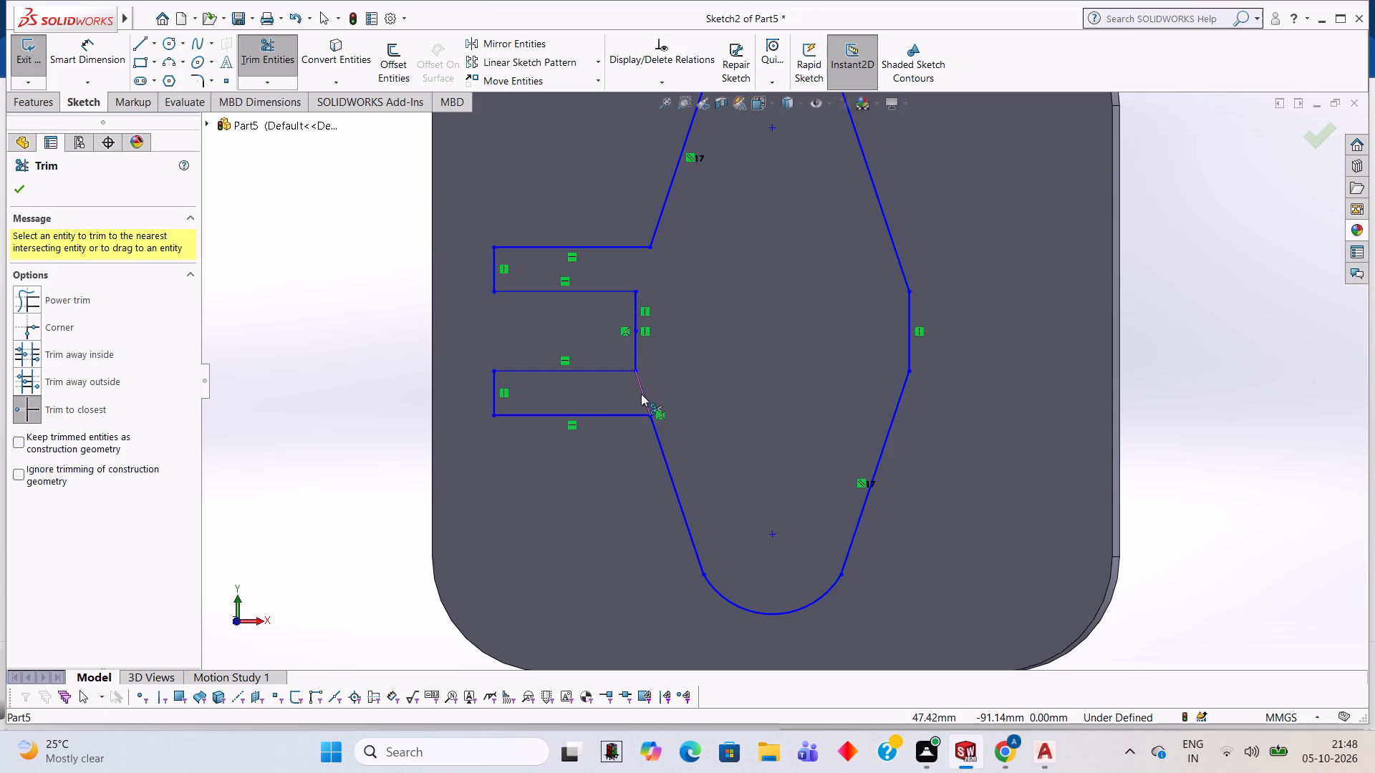
{"action": "left_click", "coordinate": [641, 394]}
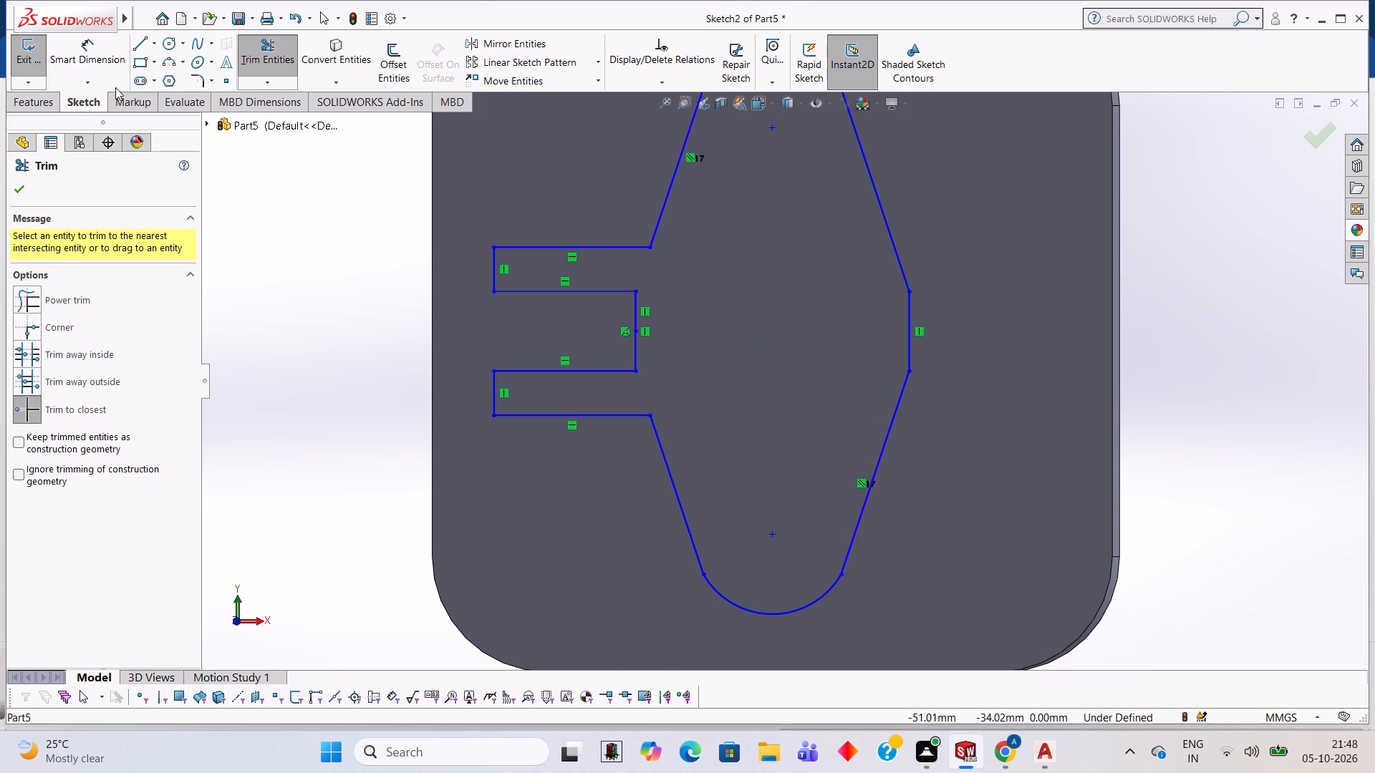
Outline the upper right arm with a 32 mm horizontal line, a 10 mm vertical upward, and an inward horizontal about 57 mm long.
{"action": "left_click", "coordinate": [140, 43]}
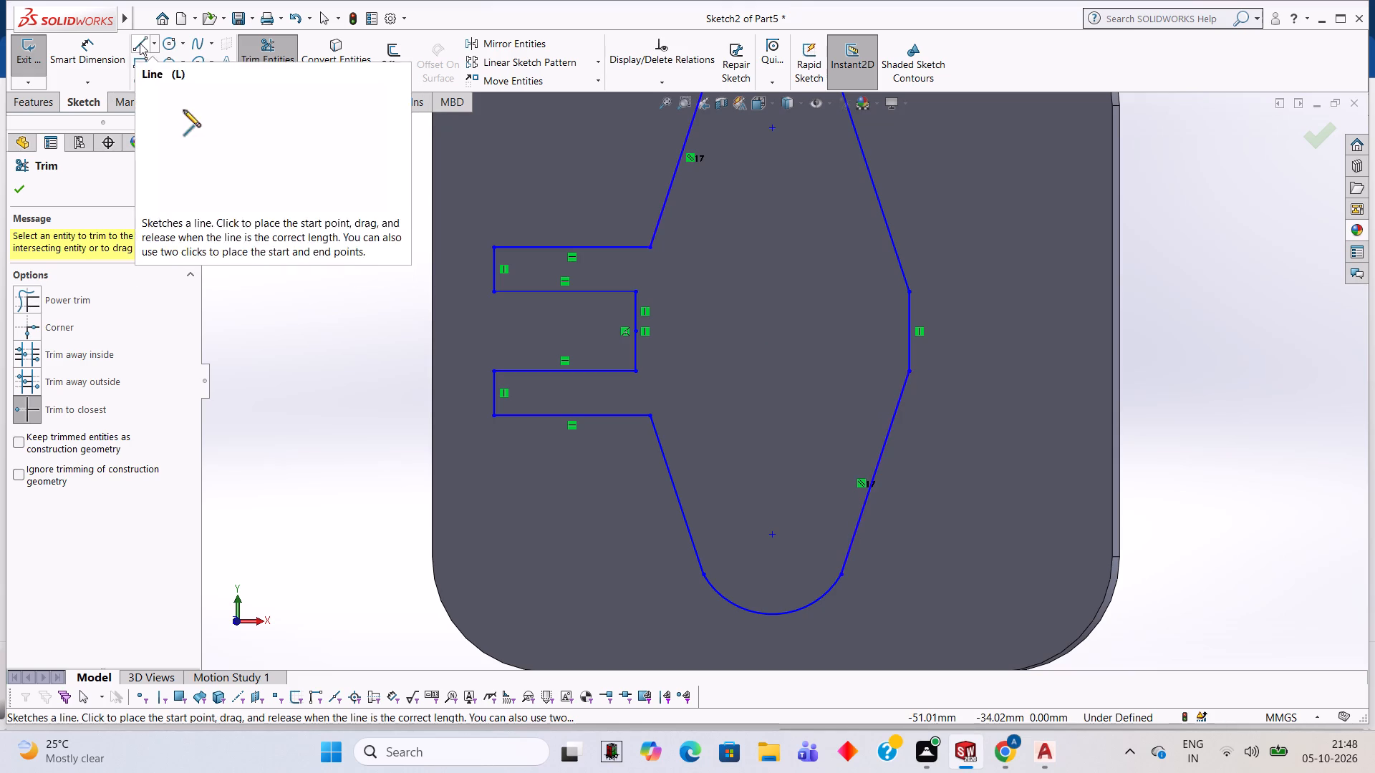
{"action": "left_click", "coordinate": [908, 290]}
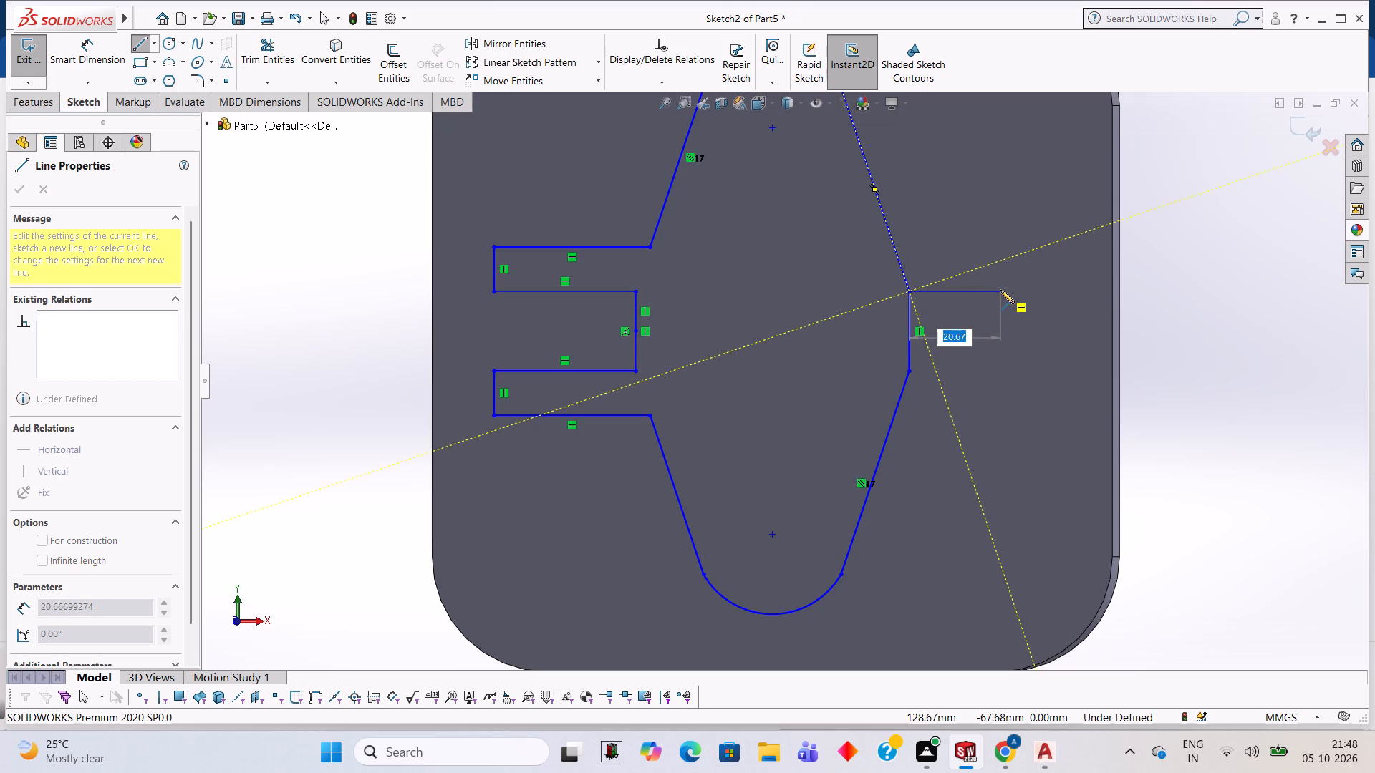
{"action": "type", "text": "32"}
{"action": "key", "text": "Return"}
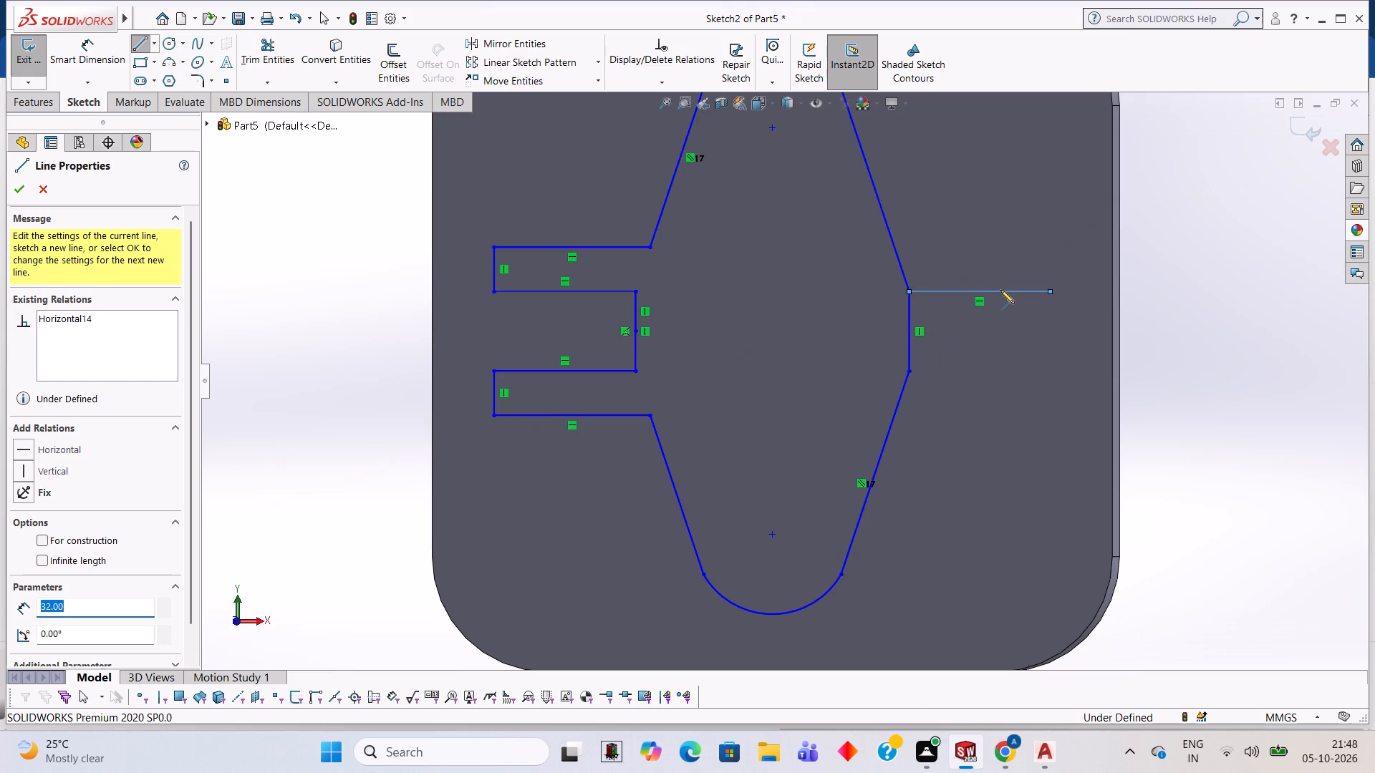
{"action": "type", "text": "10"}
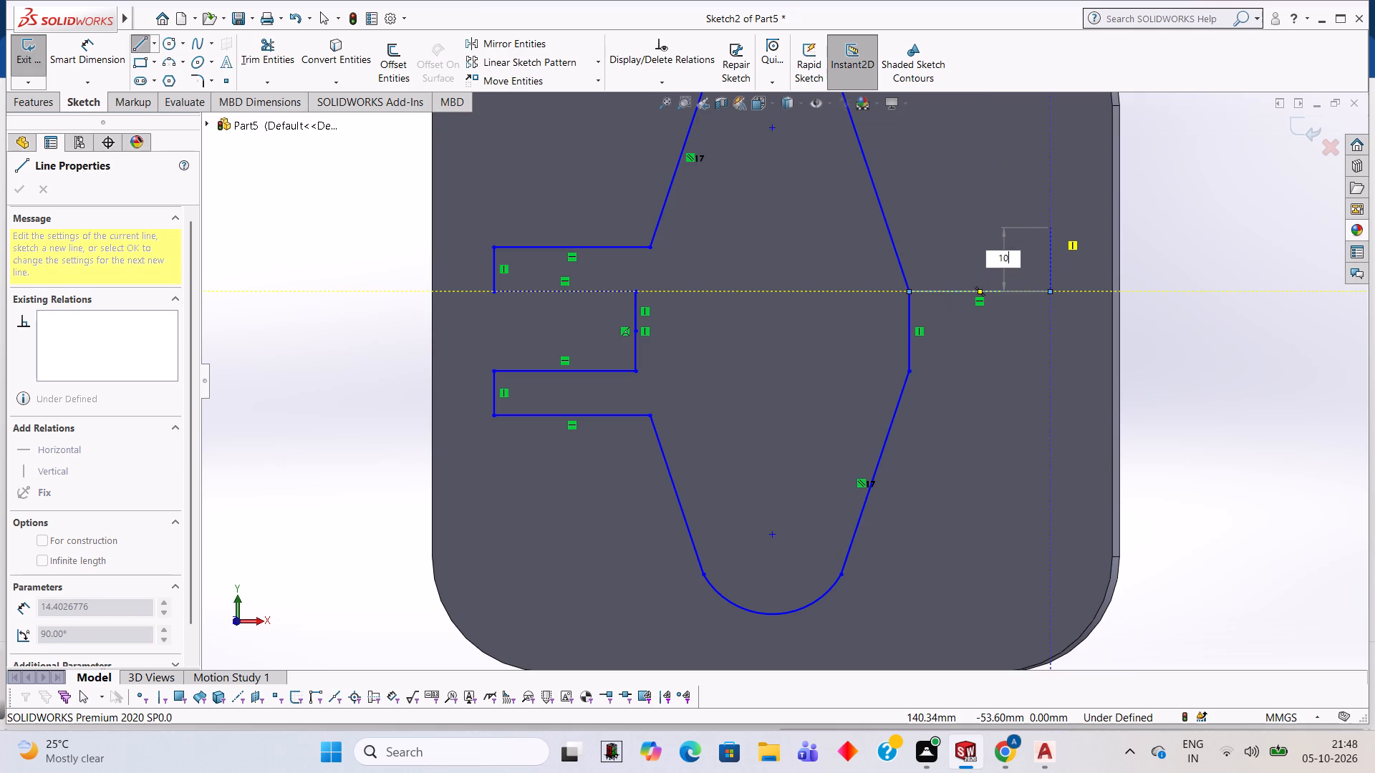
{"action": "key", "text": "Return"}
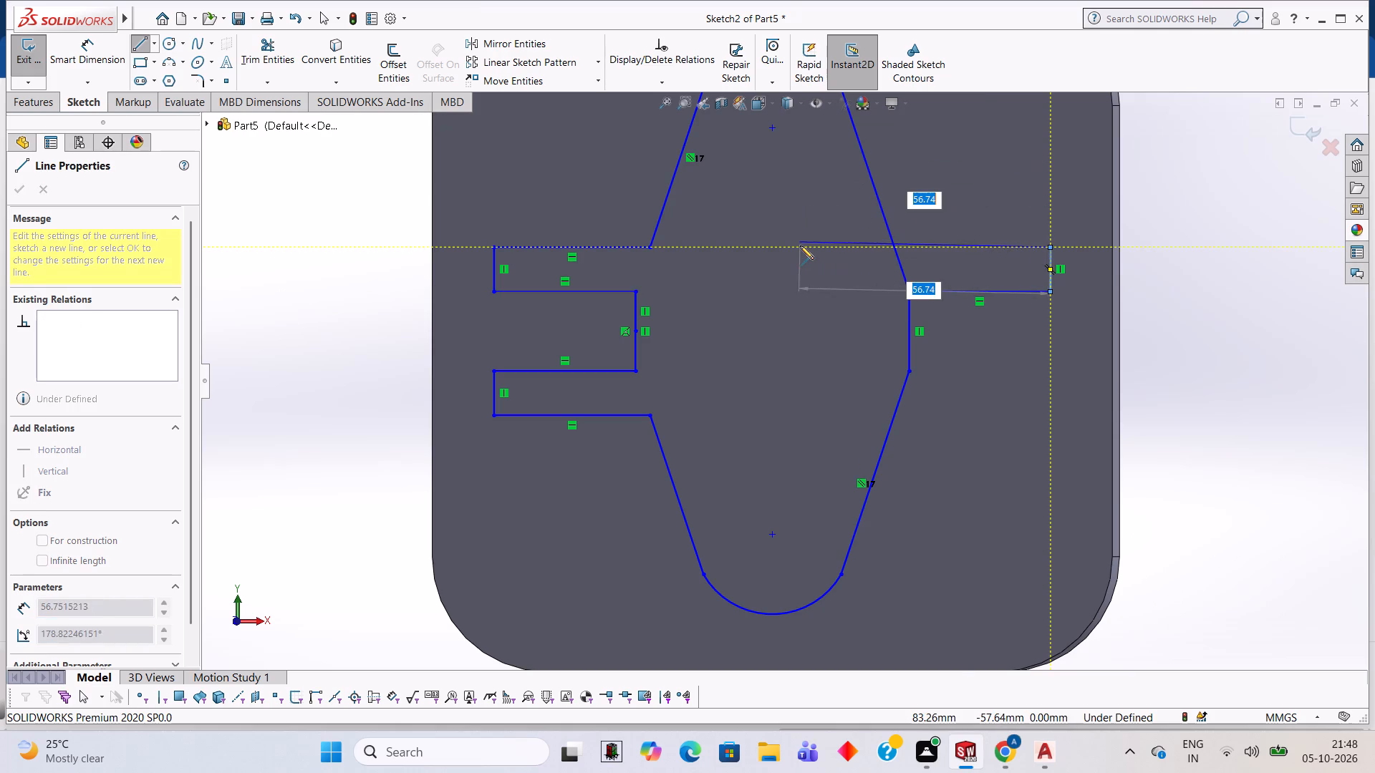
{"action": "left_click", "coordinate": [800, 247]}
Trim the upper right arm's line overshoot and the slanted segment across the arm's opening.
{"action": "left_click", "coordinate": [260, 59]}
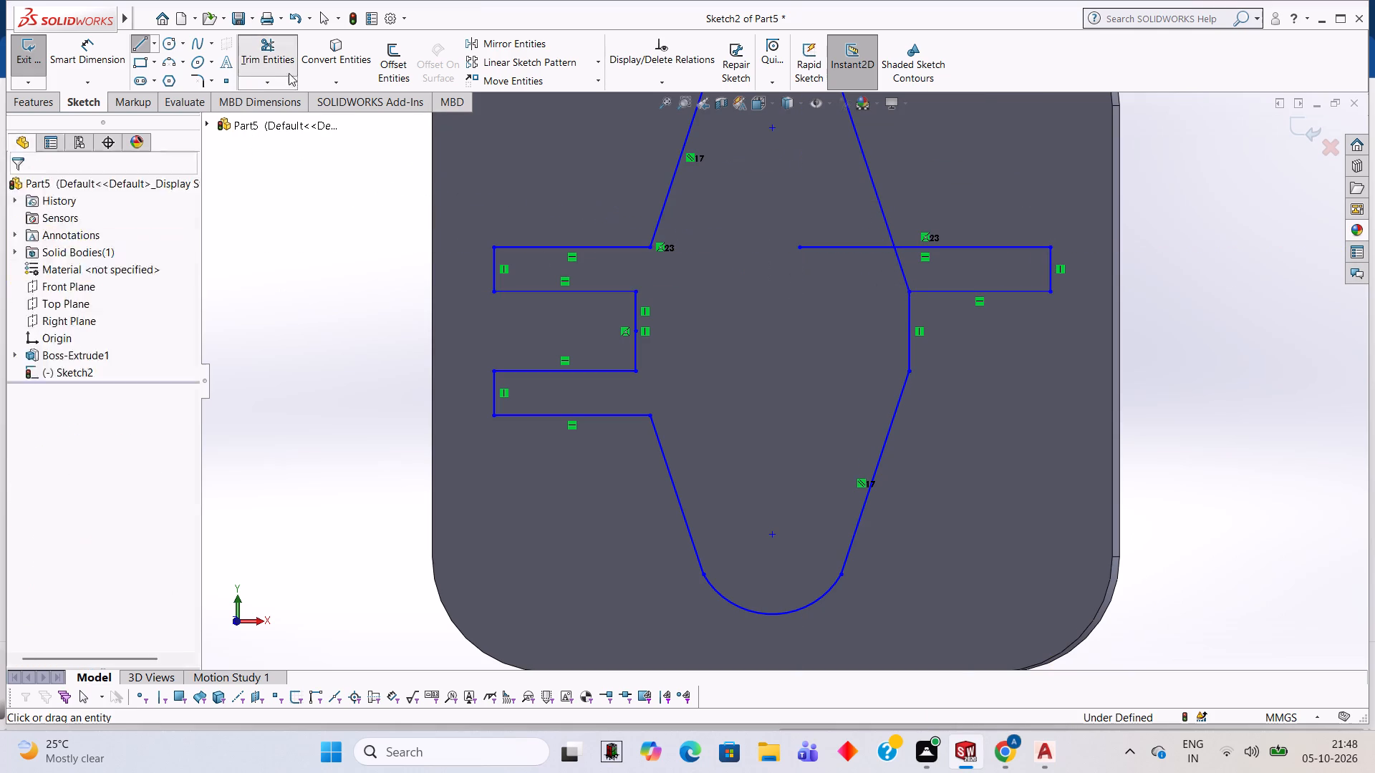
{"action": "left_click", "coordinate": [840, 246]}
{"action": "left_click", "coordinate": [902, 261]}
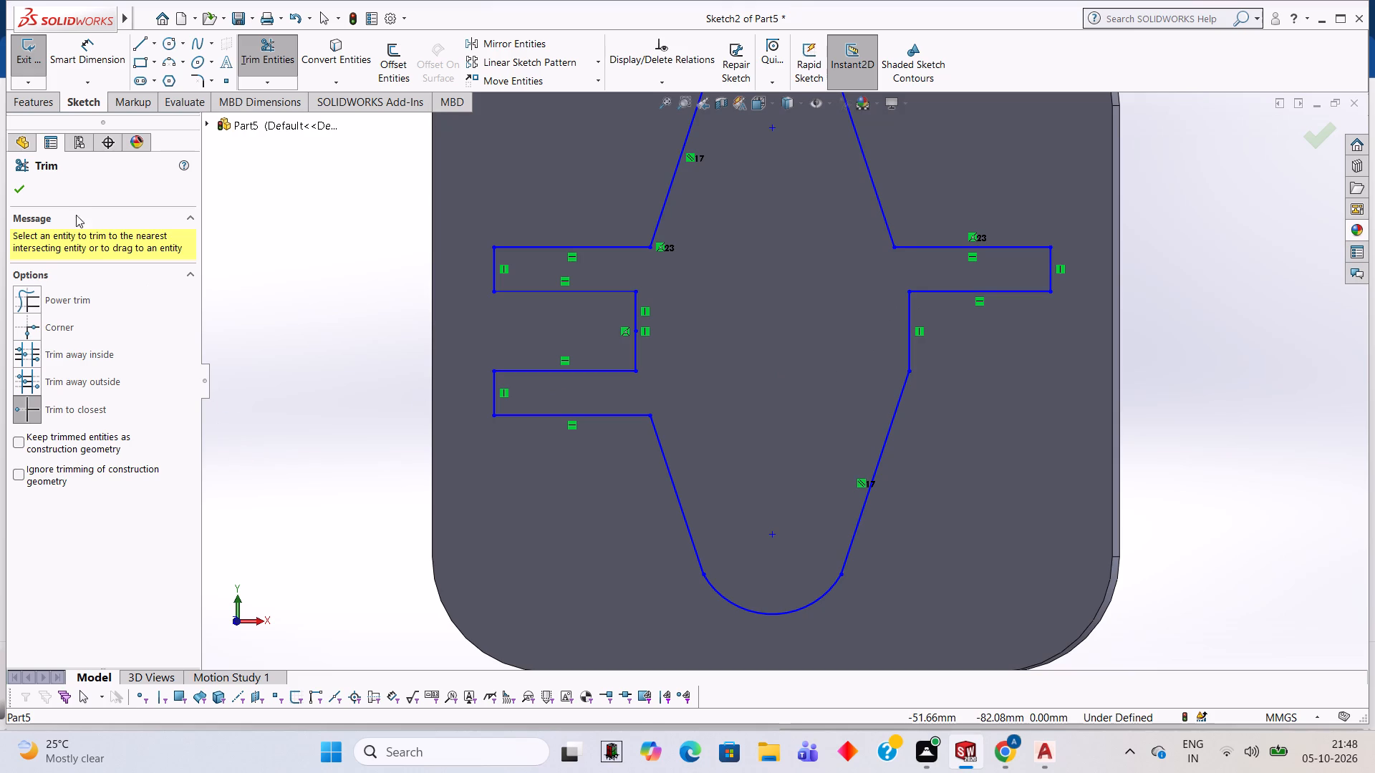
Outline the lower right arm with a 32 mm horizontal line, a 10 mm vertical downward, and an inward horizontal about 55 mm long.
{"action": "left_click", "coordinate": [137, 45]}
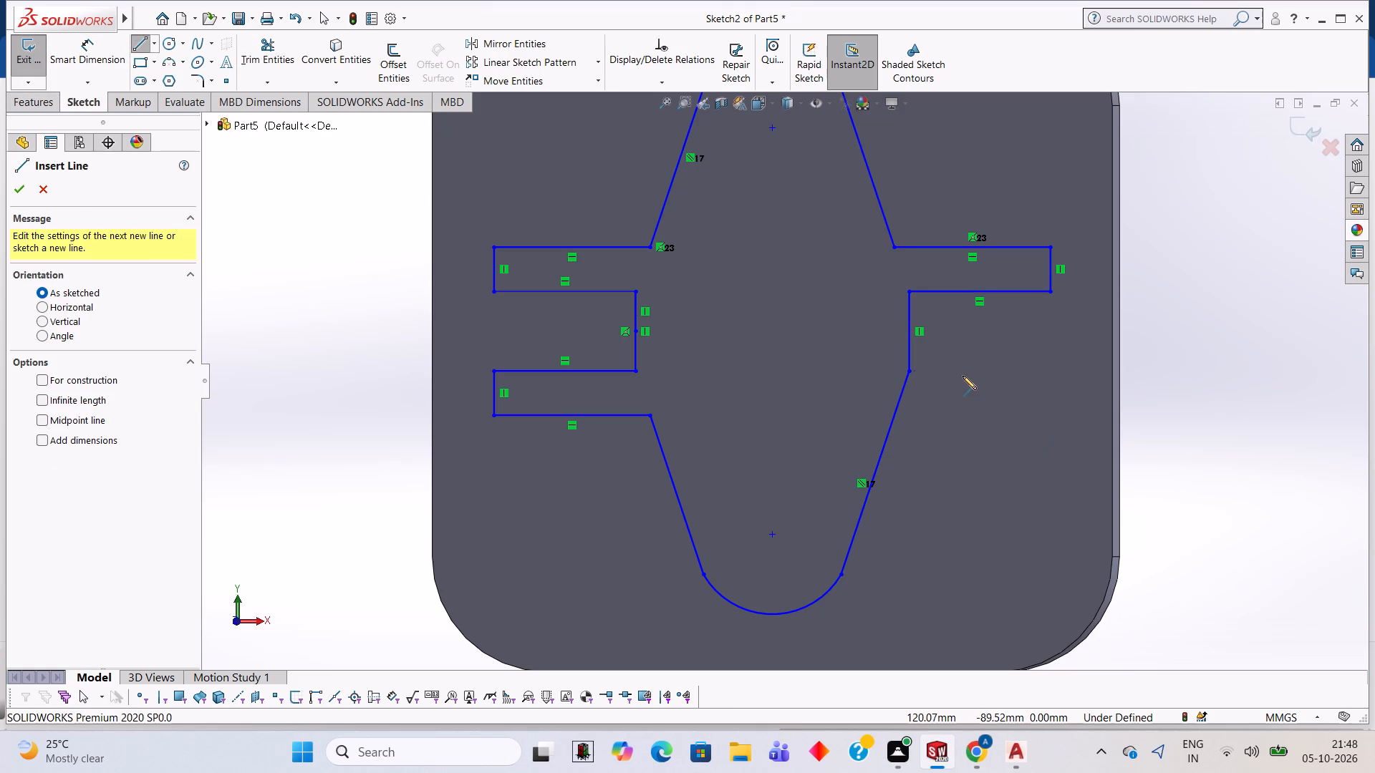
{"action": "left_click", "coordinate": [909, 373]}
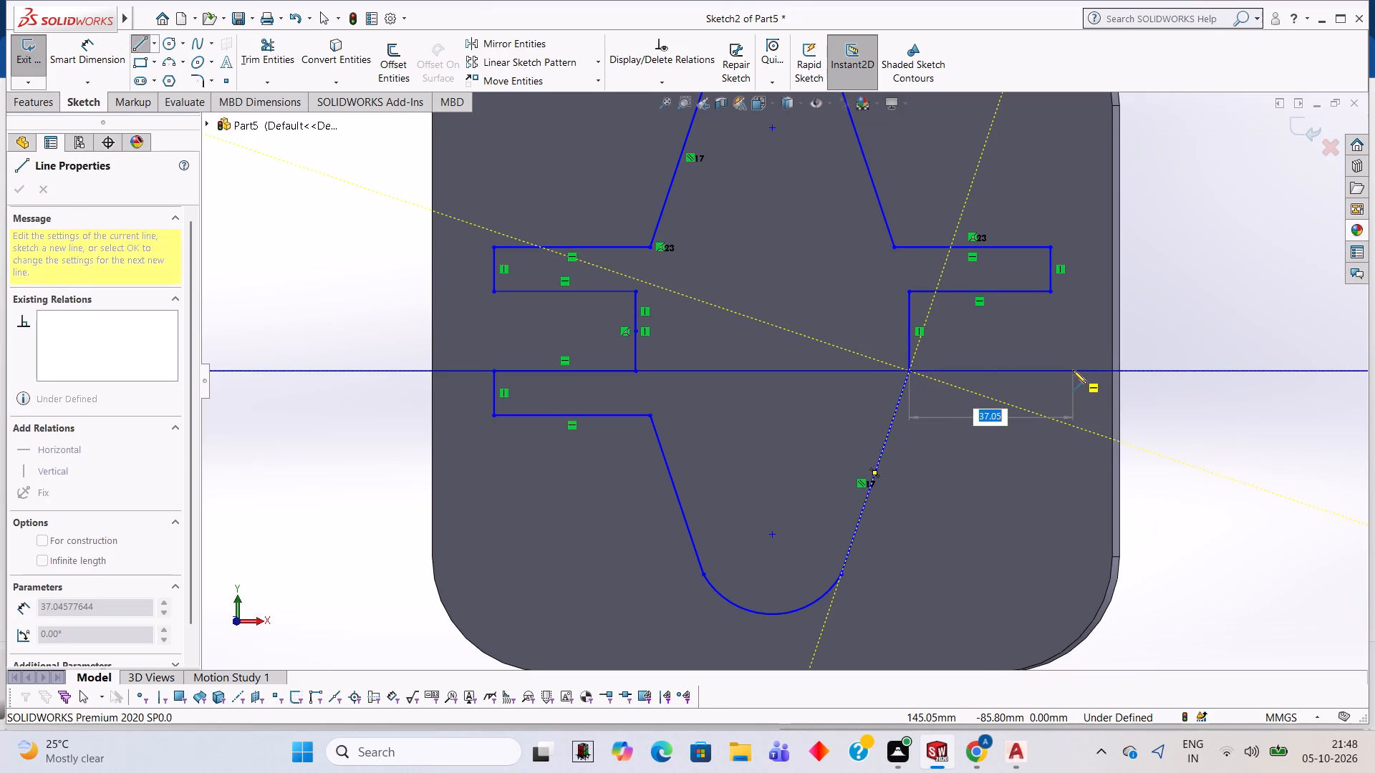
{"action": "key", "text": "2"}
{"action": "key", "text": "BackSpace"}
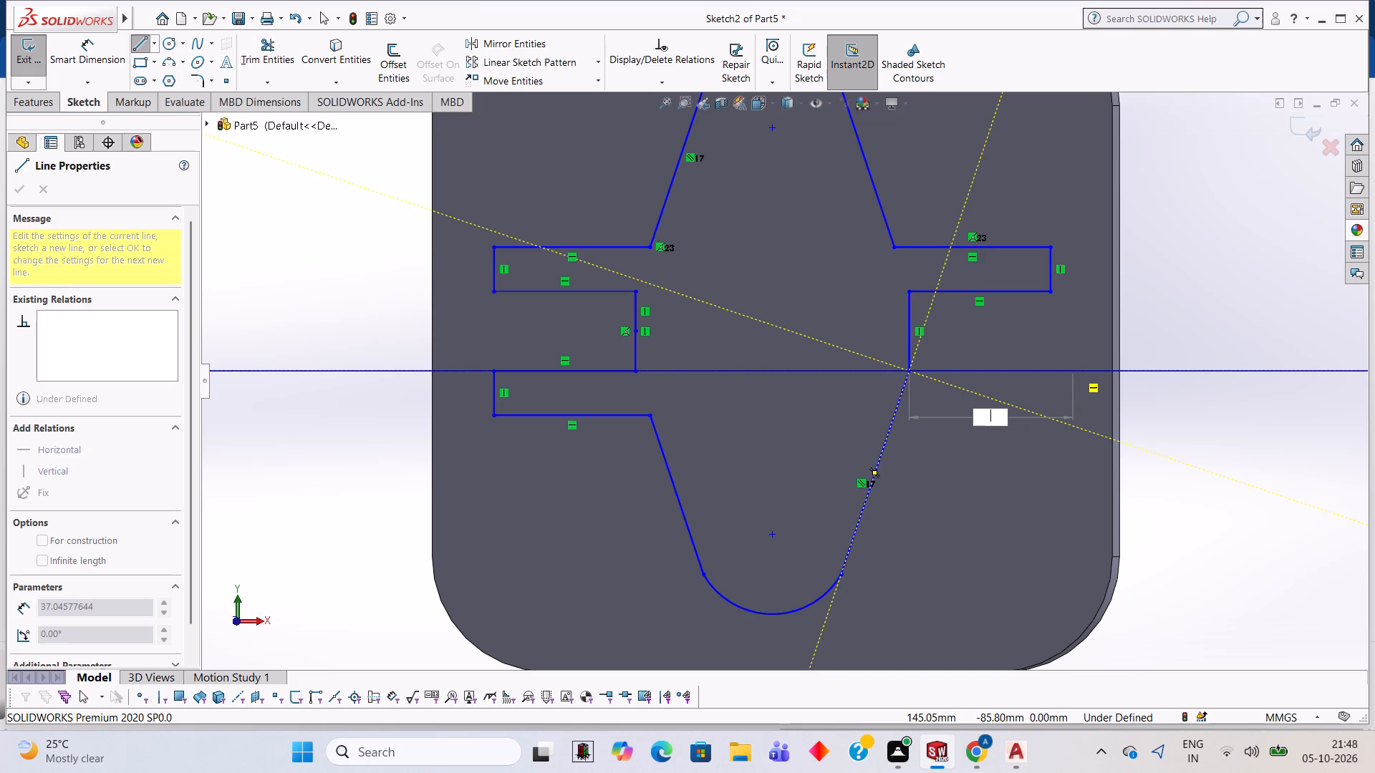
{"action": "type", "text": "32"}
{"action": "key", "text": "Return"}
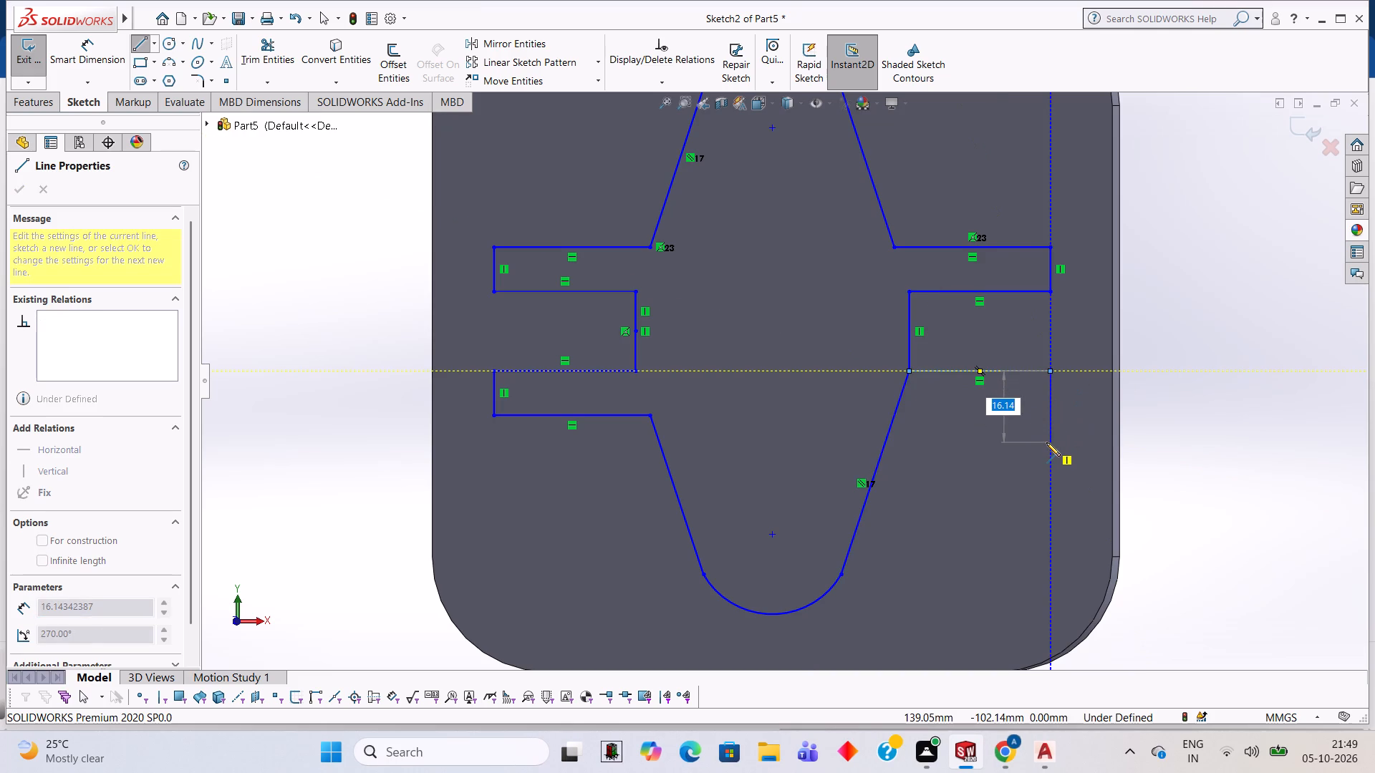
{"action": "type", "text": "10"}
{"action": "key", "text": "Return"}
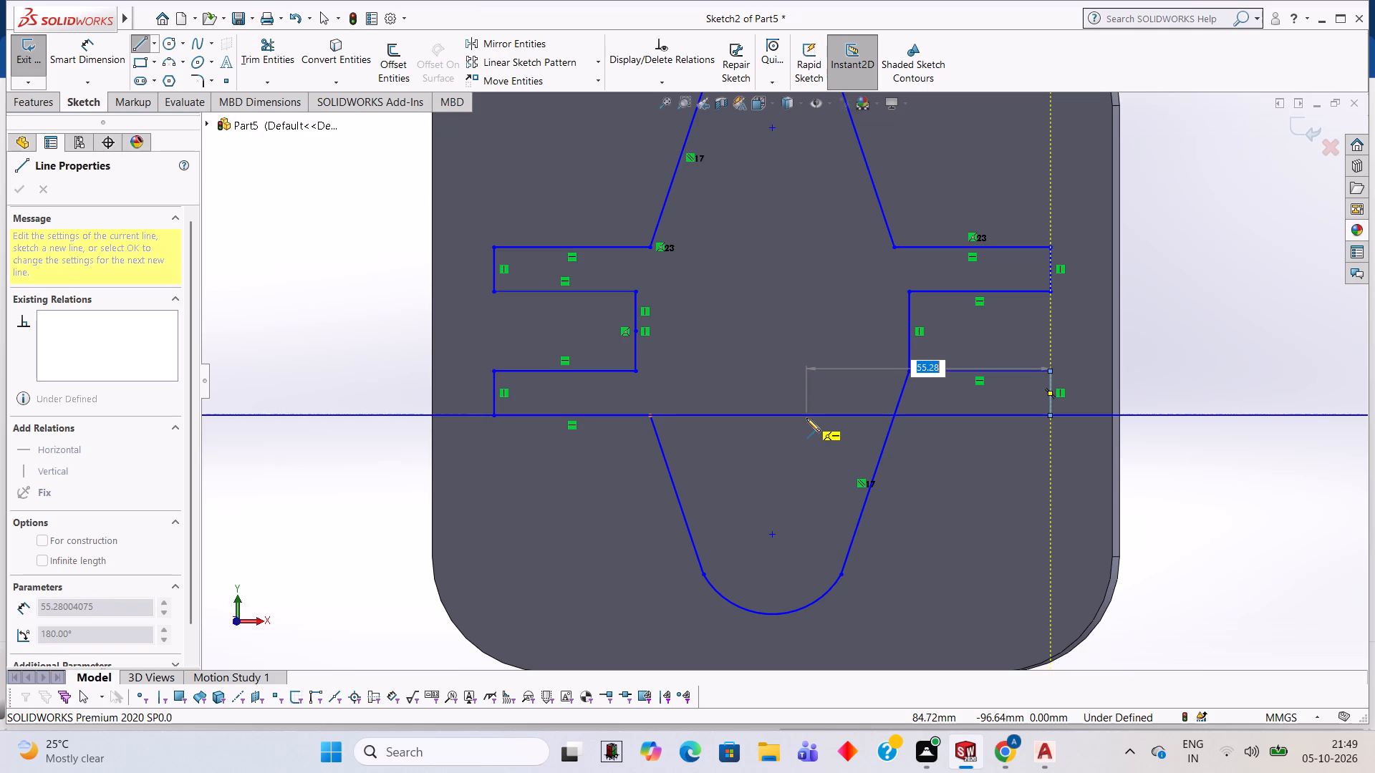
{"action": "left_click", "coordinate": [806, 418]}
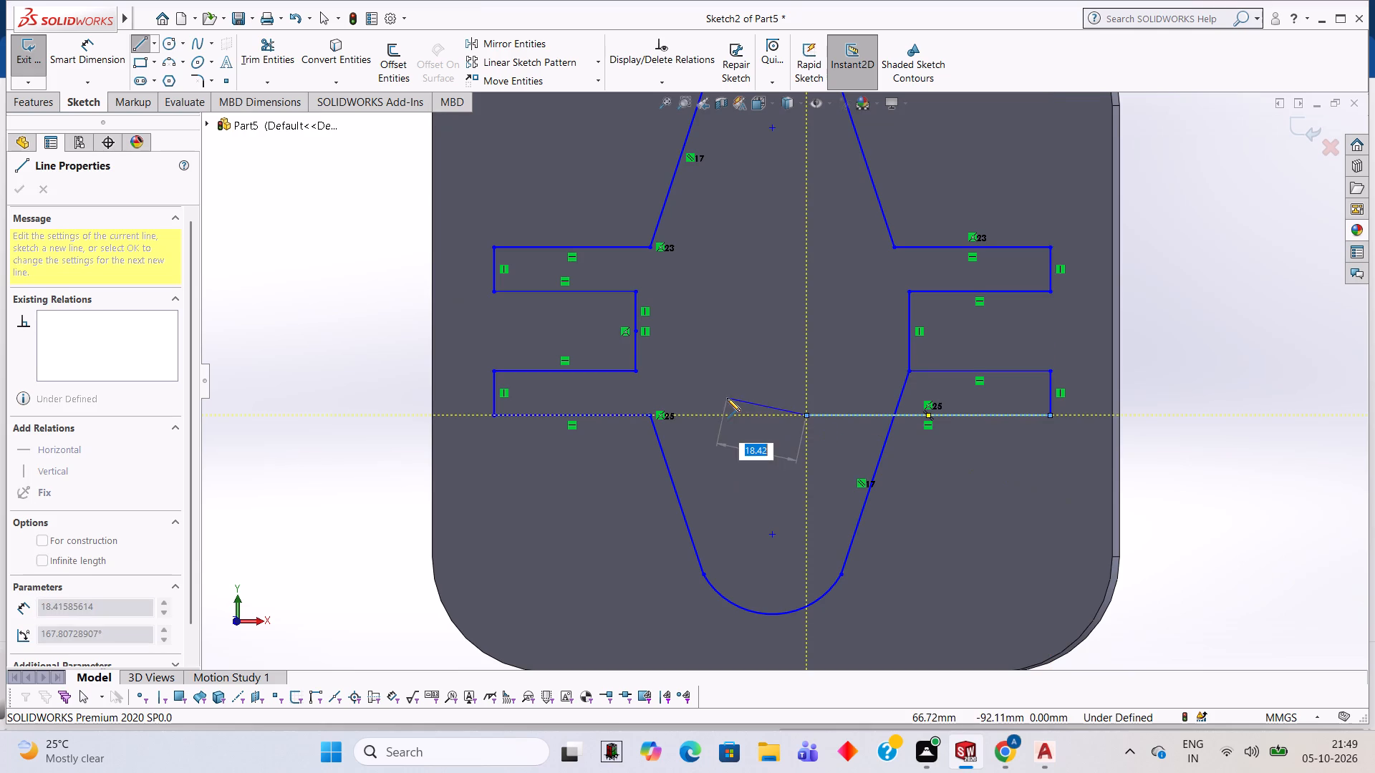
{"action": "key", "text": "Escape"}
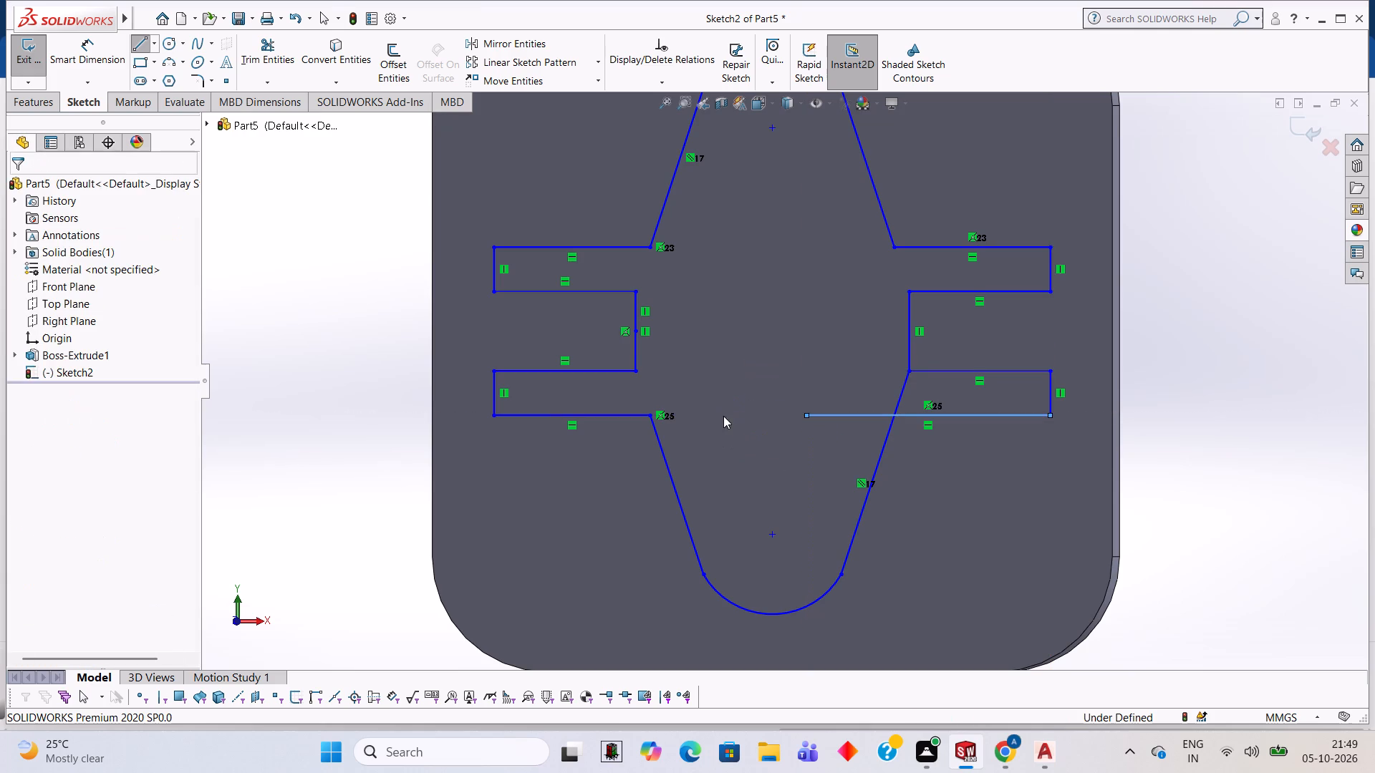
Trim the lower right arm's line overshoot and the slanted segment across the arm's opening.
{"action": "left_click", "coordinate": [263, 50]}
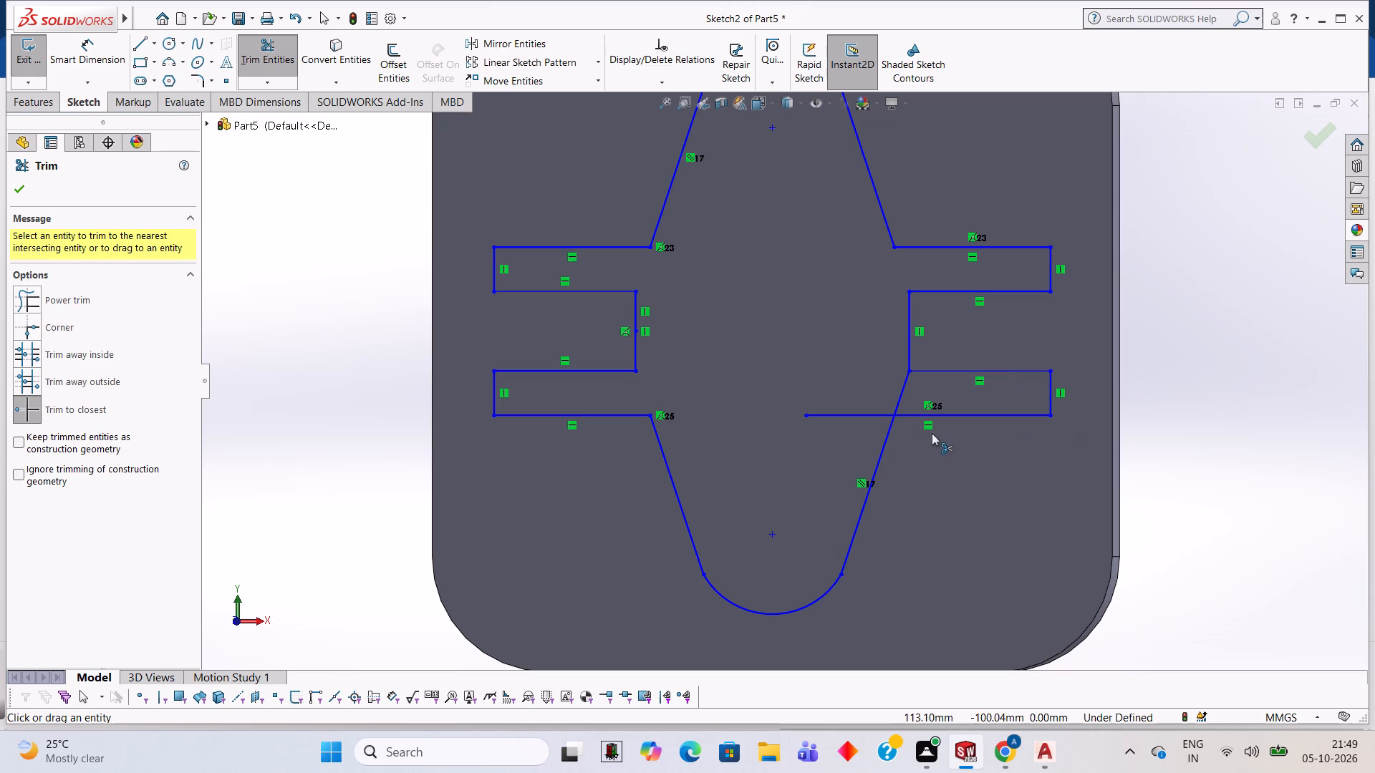
{"action": "left_click", "coordinate": [910, 388]}
{"action": "left_click", "coordinate": [904, 385]}
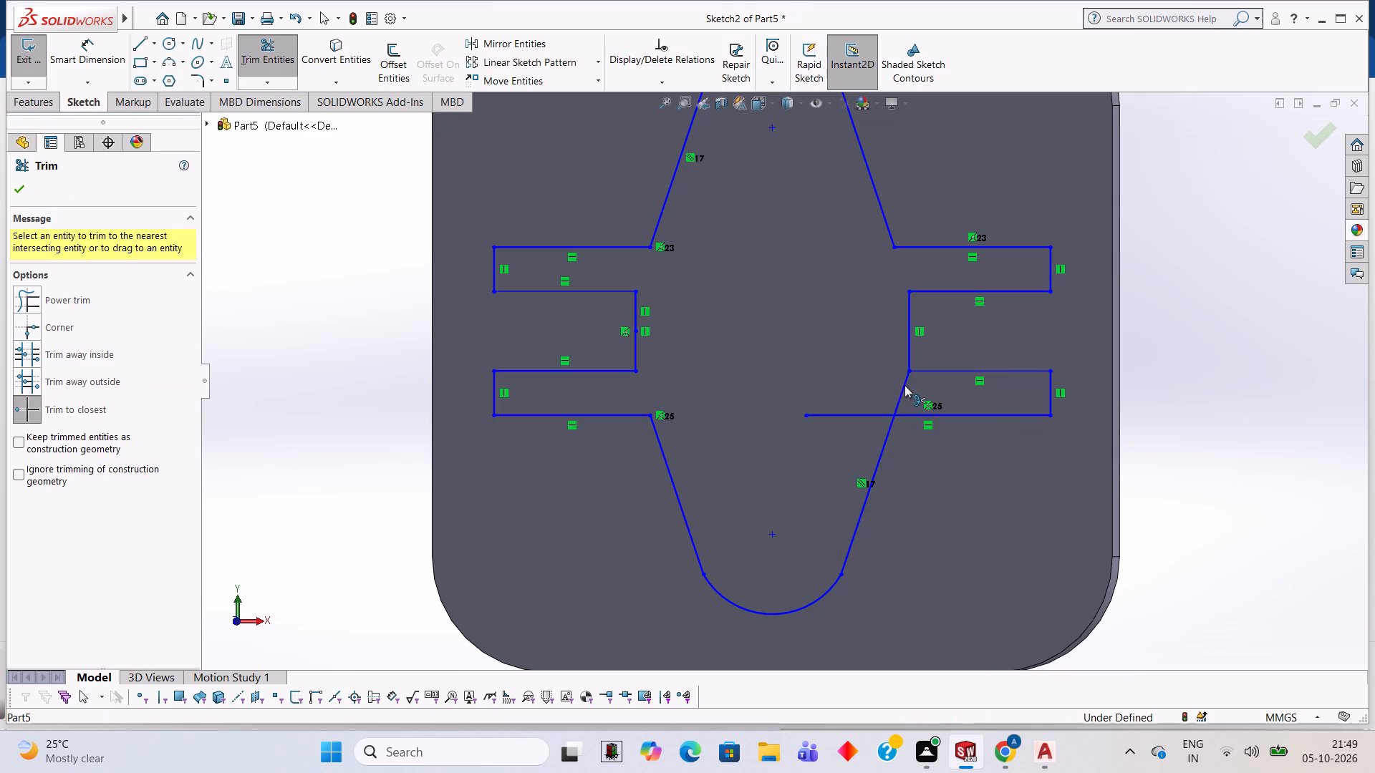
{"action": "left_click", "coordinate": [832, 417]}
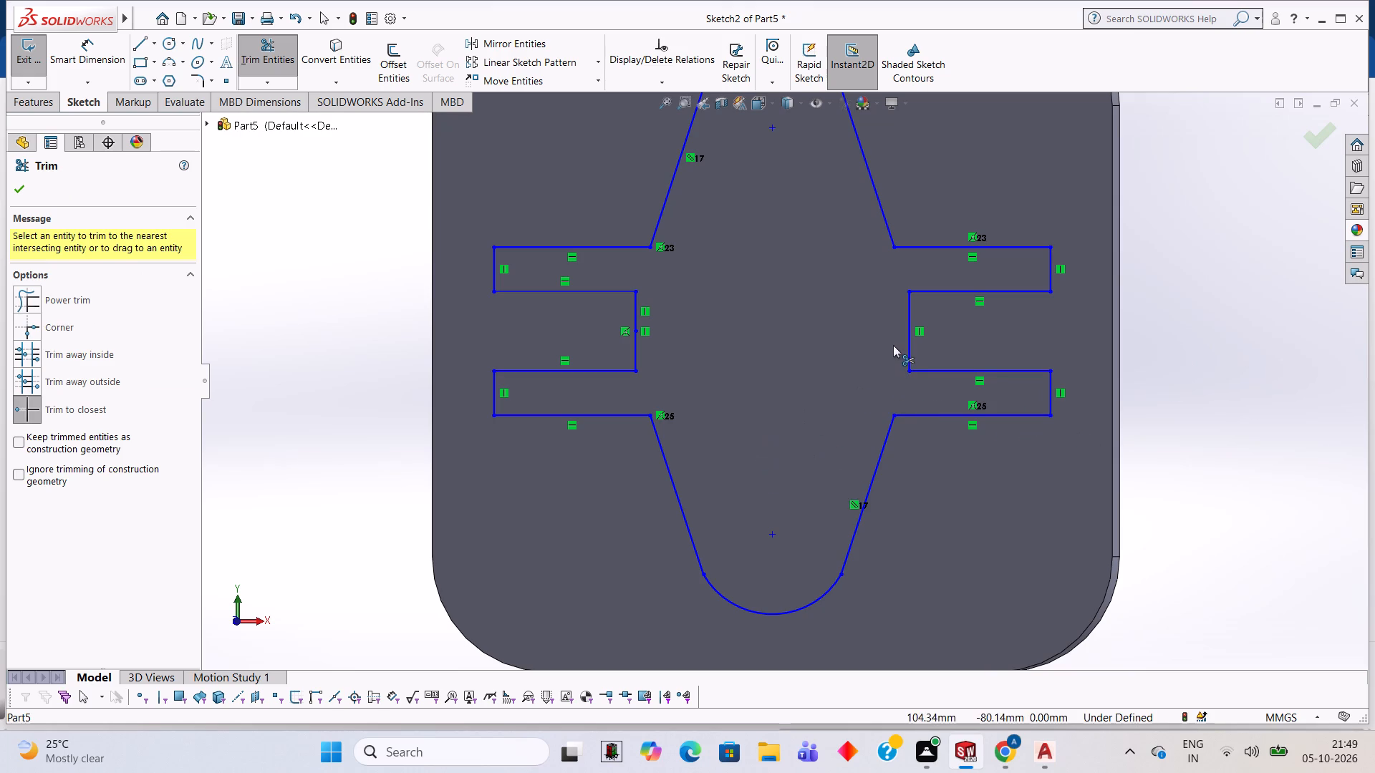
Extrude the closed four-armed profile region as a blind boss, 31 mm deep, merged with the block.
{"action": "scroll", "coordinate": [763, 358], "scroll_direction": "up", "scroll_amount": 2}
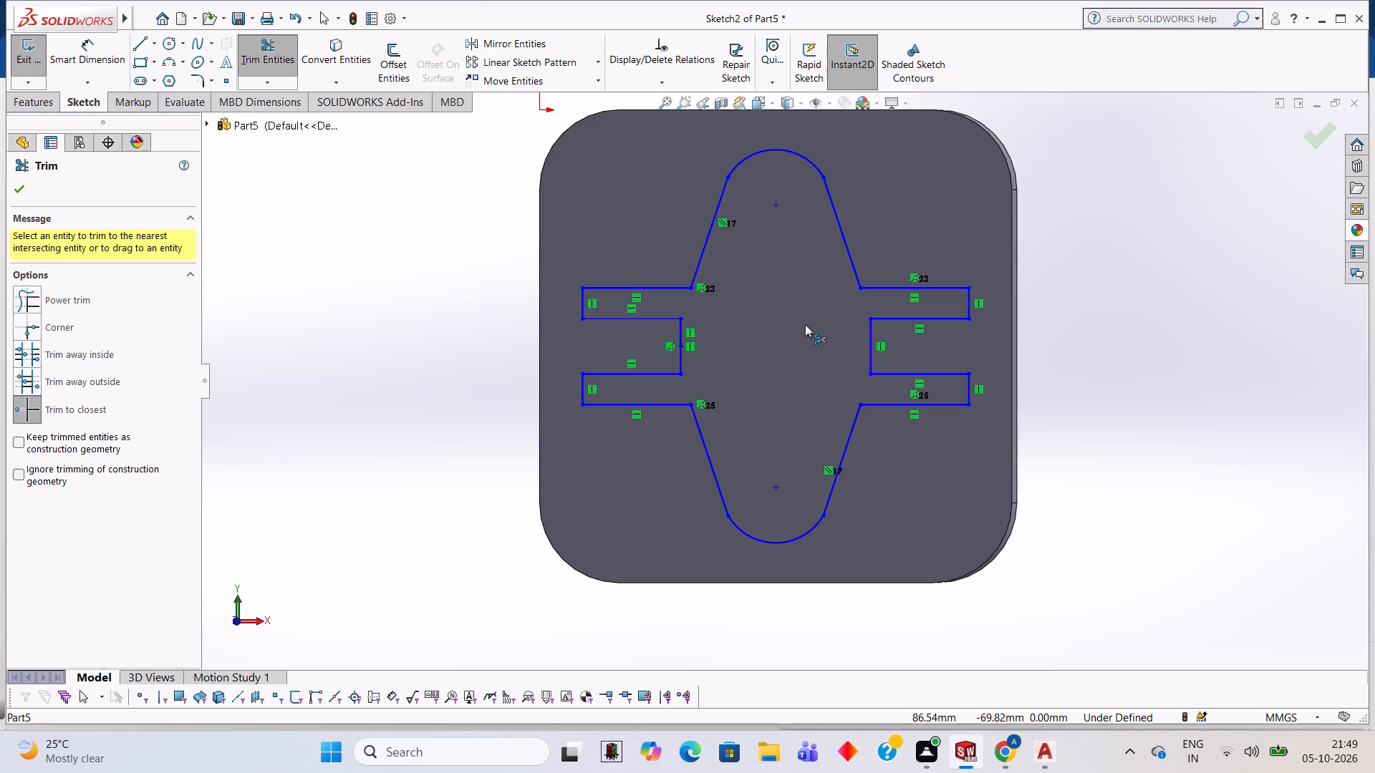
{"action": "left_click", "coordinate": [39, 99]}
{"action": "left_click", "coordinate": [37, 59]}
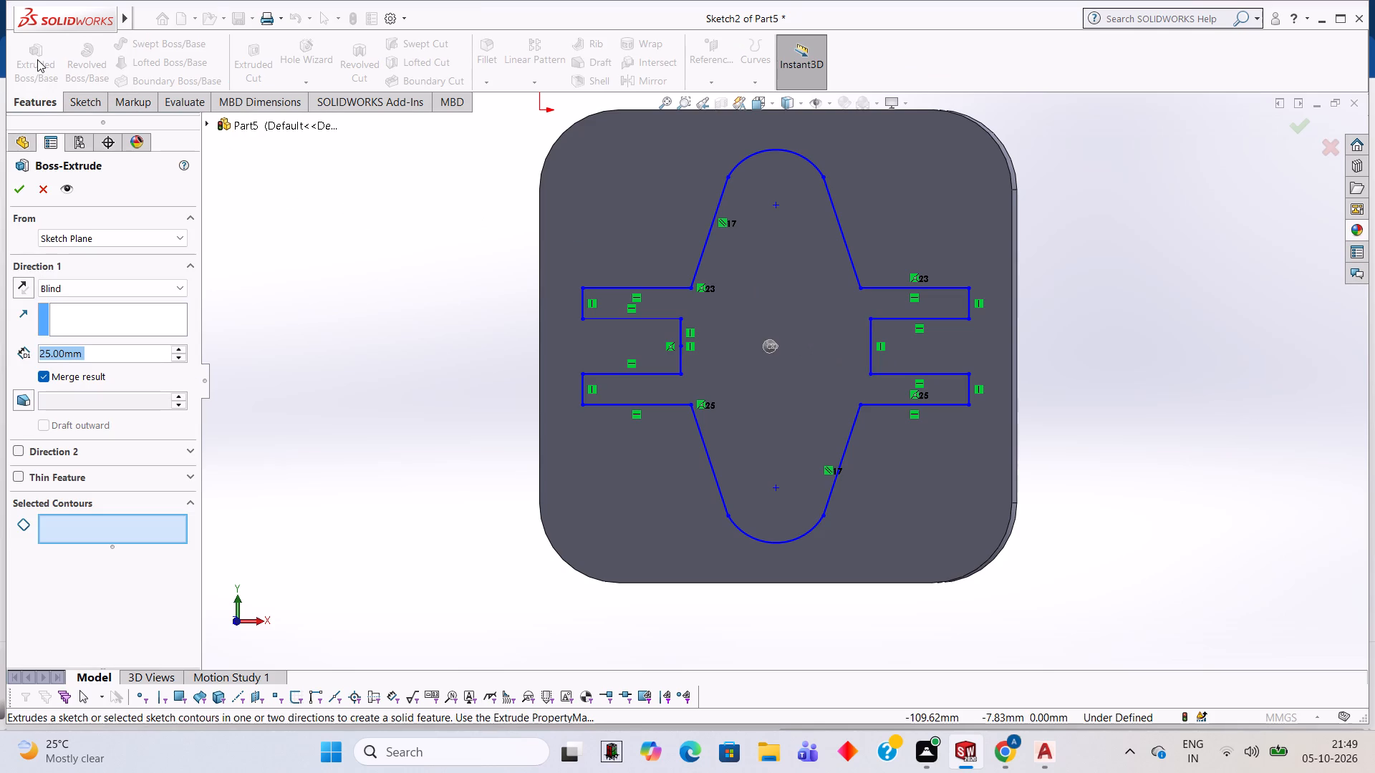
{"action": "left_click", "coordinate": [730, 283]}
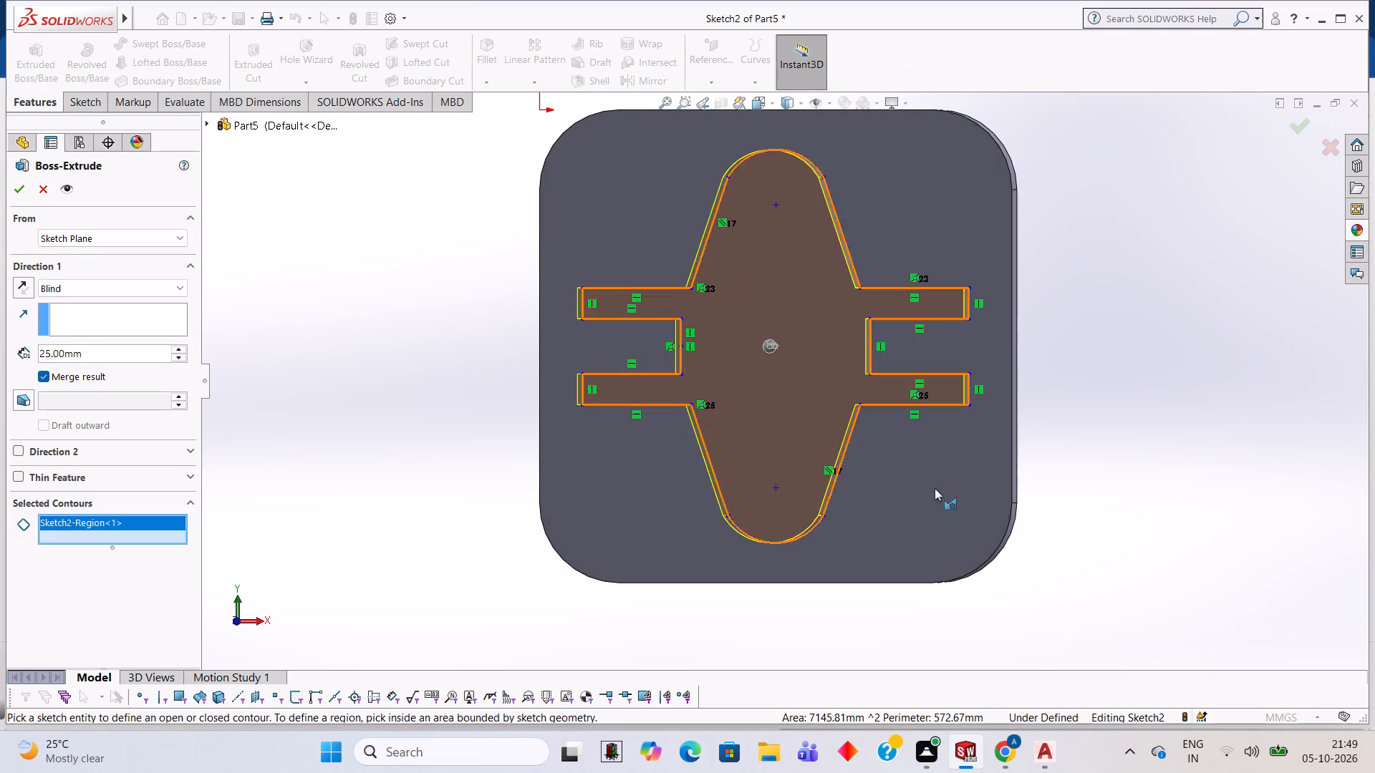
{"action": "middle_click_drag", "start_coordinate": [1125, 498], "coordinate": [1116, 351]}
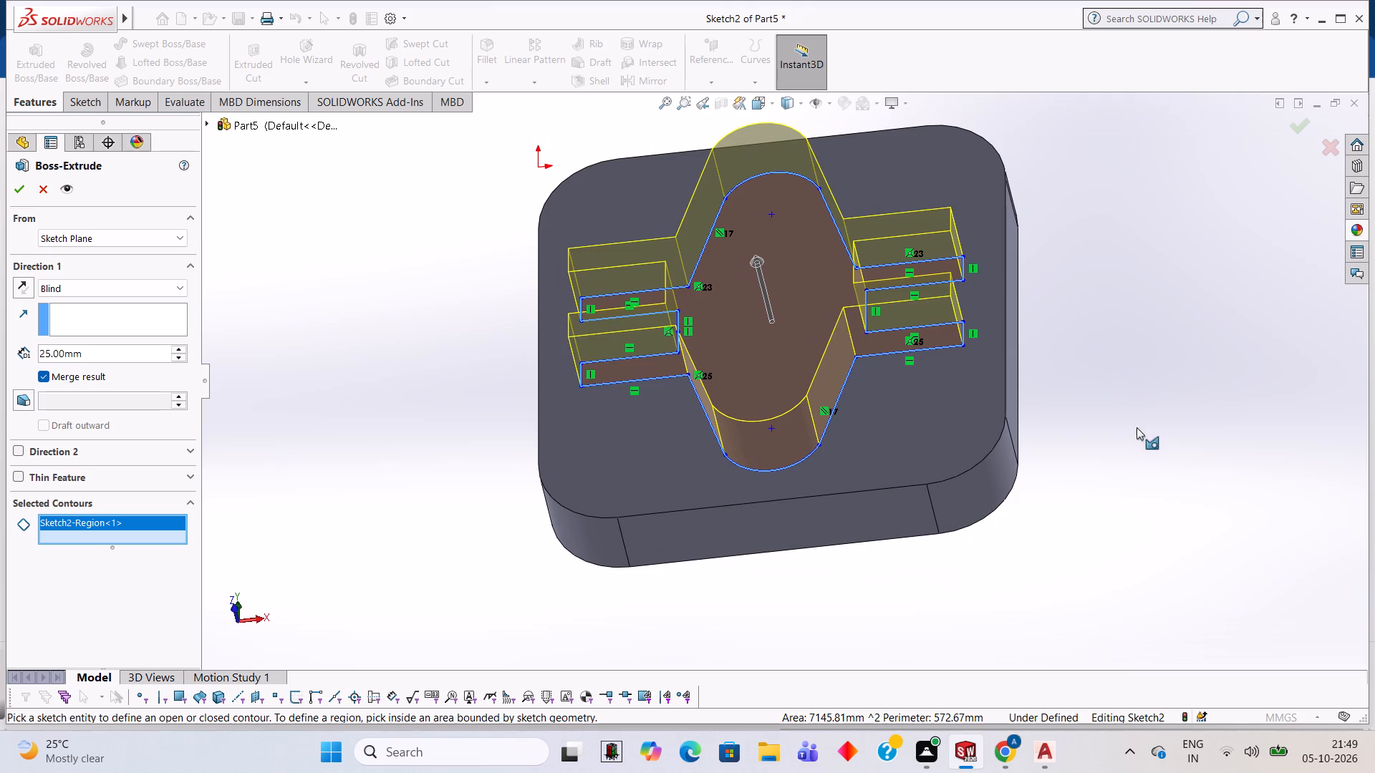
{"action": "middle_click_drag", "start_coordinate": [1140, 427], "coordinate": [1133, 376]}
{"action": "scroll", "coordinate": [1151, 434], "scroll_direction": "down", "scroll_amount": 1}
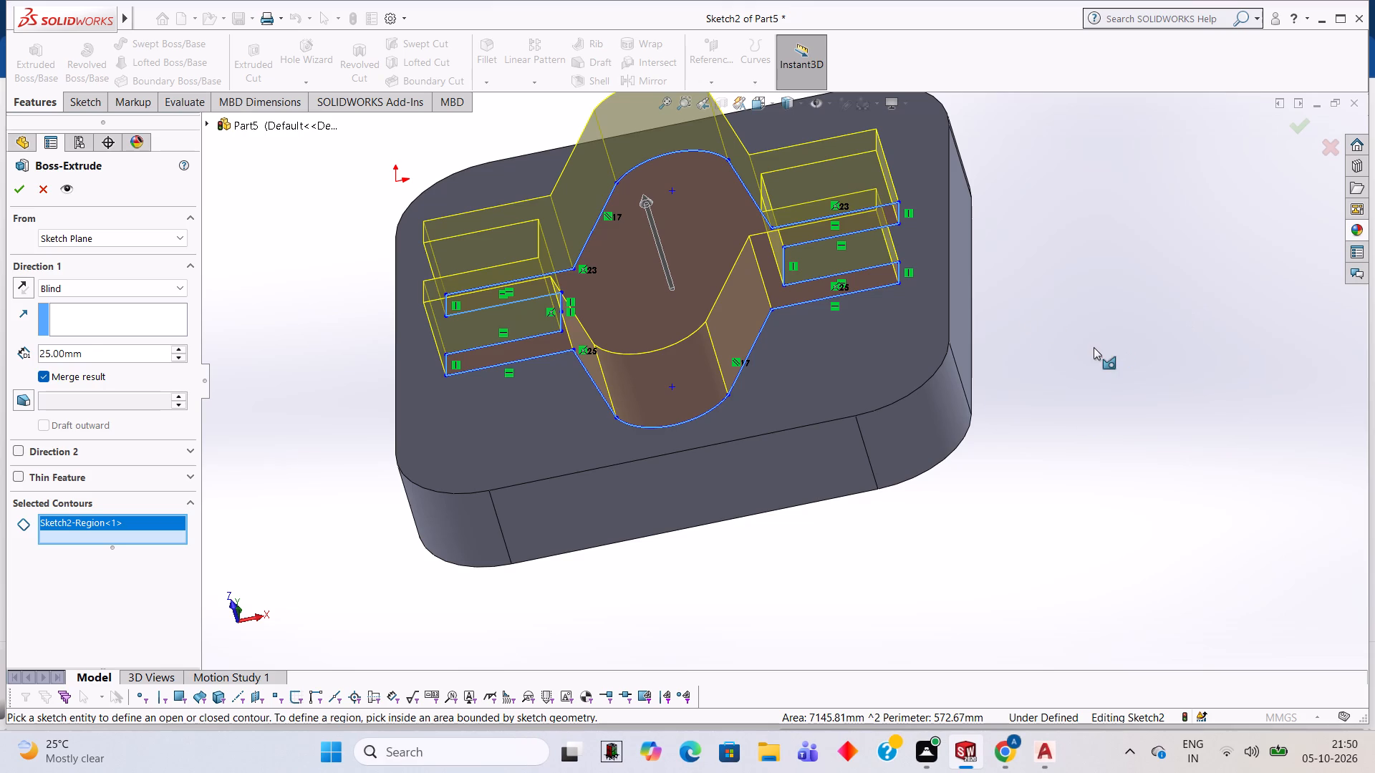
{"action": "scroll", "coordinate": [1030, 260], "scroll_direction": "up", "scroll_amount": 1}
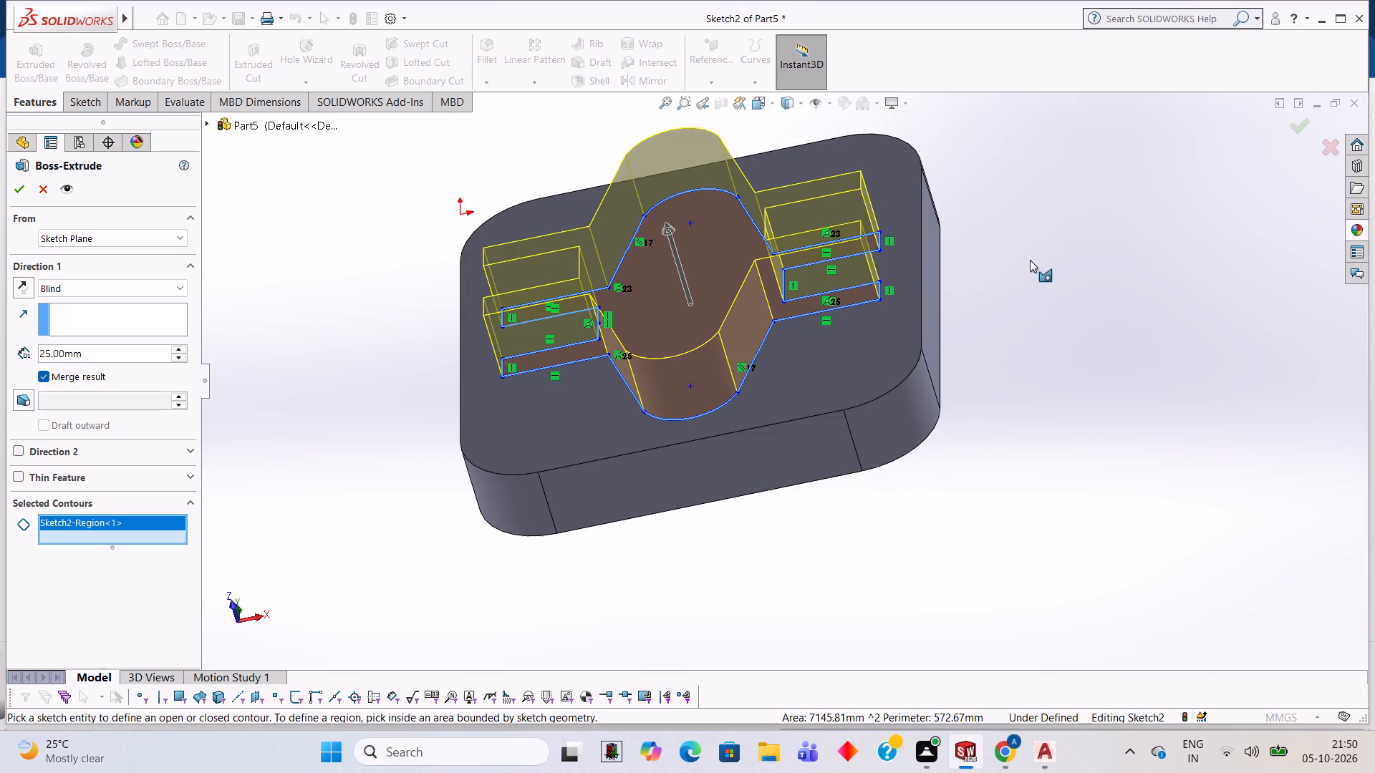
{"action": "middle_click_drag", "start_coordinate": [995, 270], "coordinate": [1008, 316]}
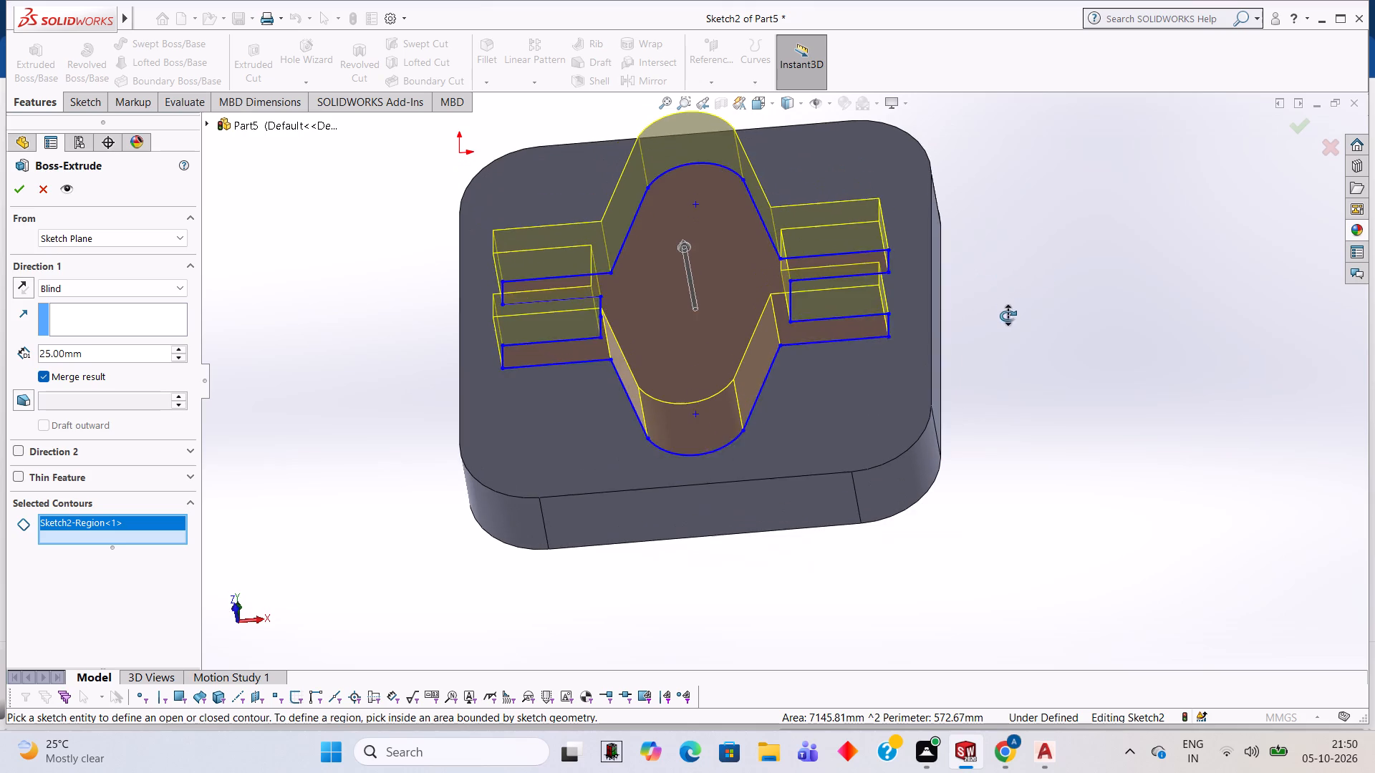
{"action": "middle_click_drag", "start_coordinate": [1008, 316], "coordinate": [1008, 316]}
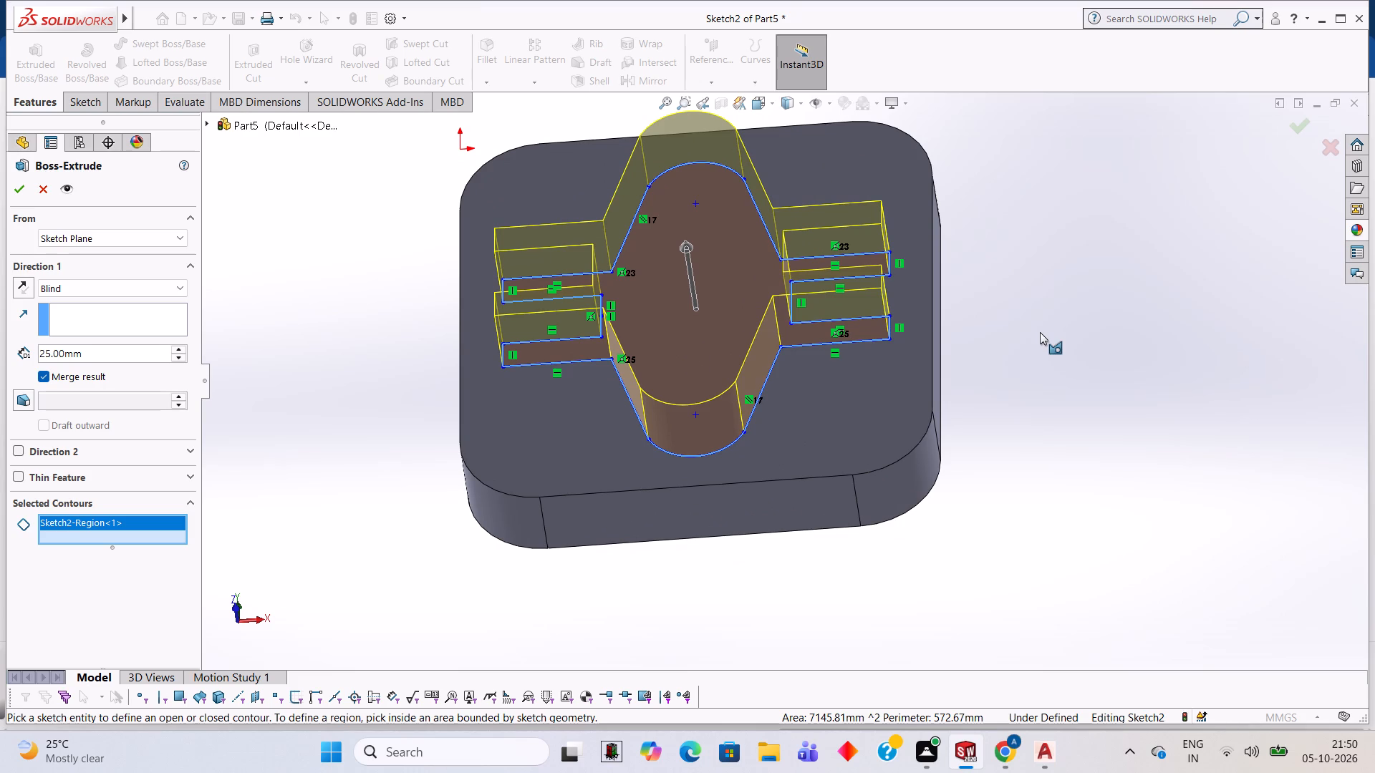
{"action": "left_click", "coordinate": [154, 359]}
{"action": "key", "text": "BackSpace"}
{"action": "key", "text": "BackSpace"}
{"action": "key", "text": "BackSpace"}
{"action": "key", "text": "BackSpace"}
{"action": "key", "text": "BackSpace"}
{"action": "key", "text": "BackSpace"}
{"action": "key", "text": "BackSpace"}
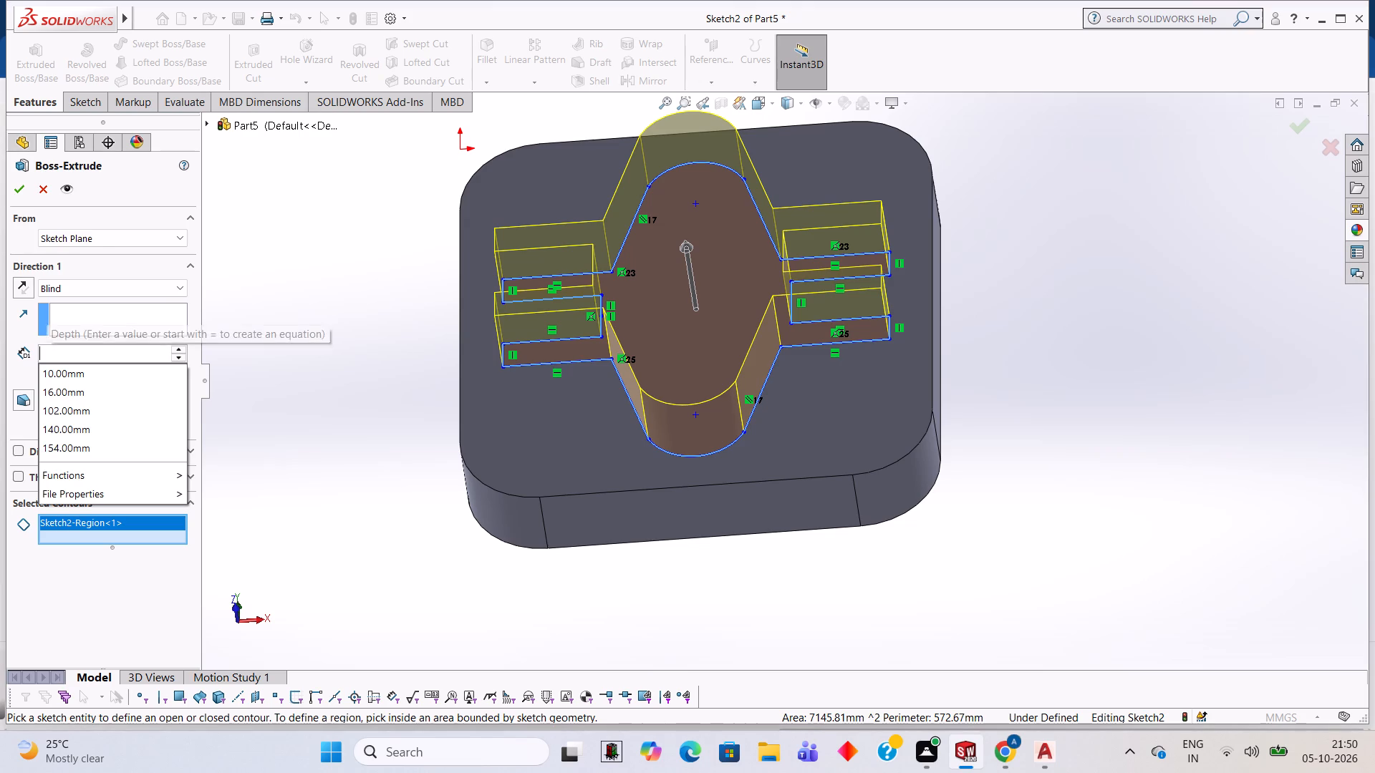
{"action": "key", "text": "BackSpace"}
{"action": "type", "text": "31"}
{"action": "key", "text": "Return"}
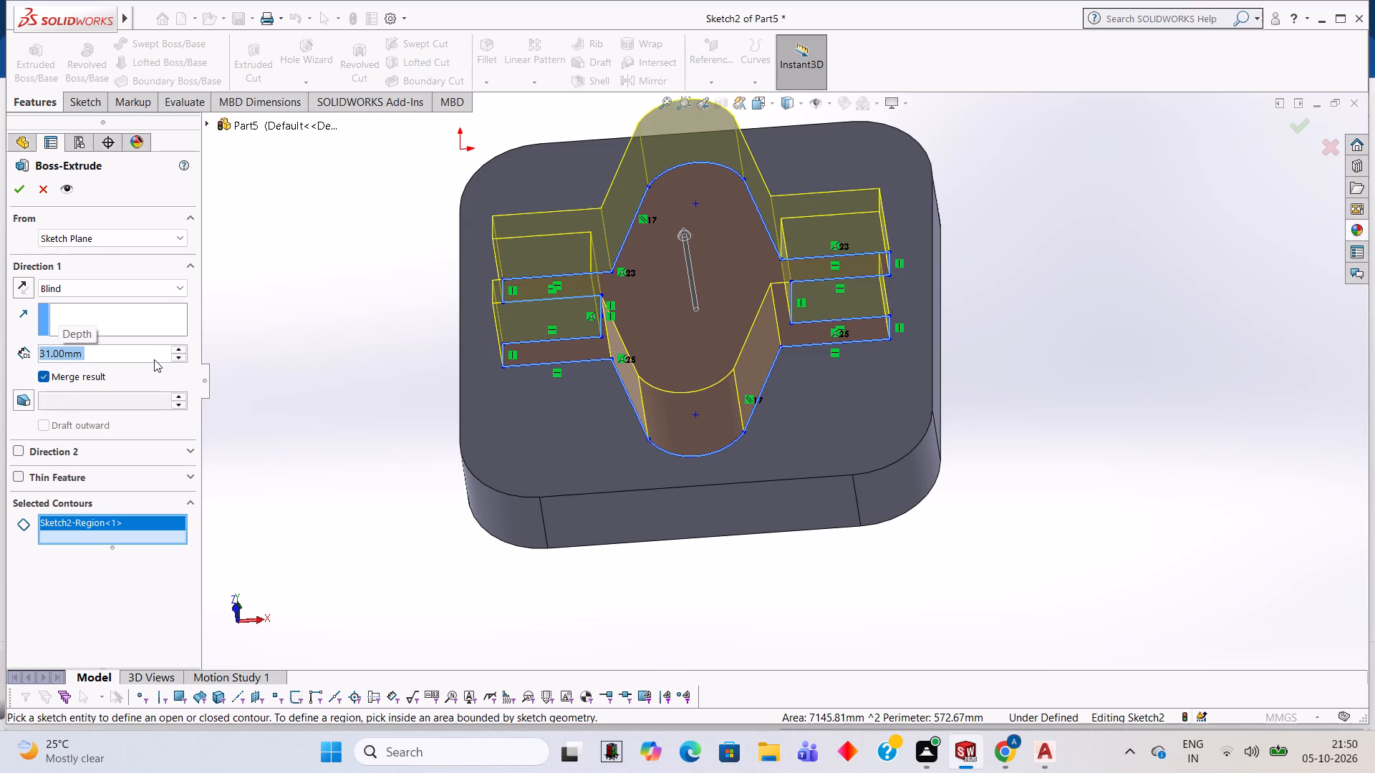
{"action": "left_click", "coordinate": [18, 192]}
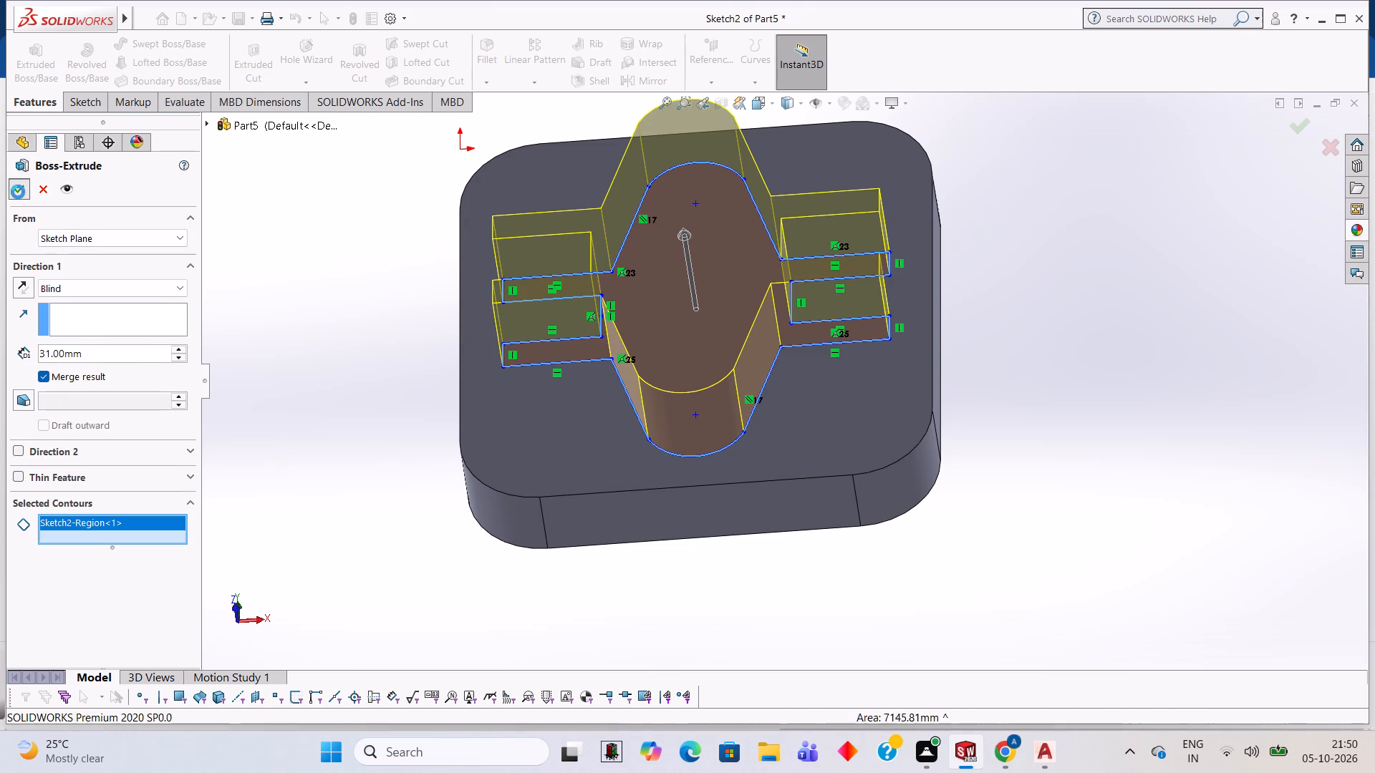
{"action": "left_click", "coordinate": [319, 286]}
On the lower right arm's underside face, sketch a 12 mm line down from the outer top corner and a 12 mm horizontal line inward.
{"action": "middle_click_drag", "start_coordinate": [814, 311], "coordinate": [834, 465]}
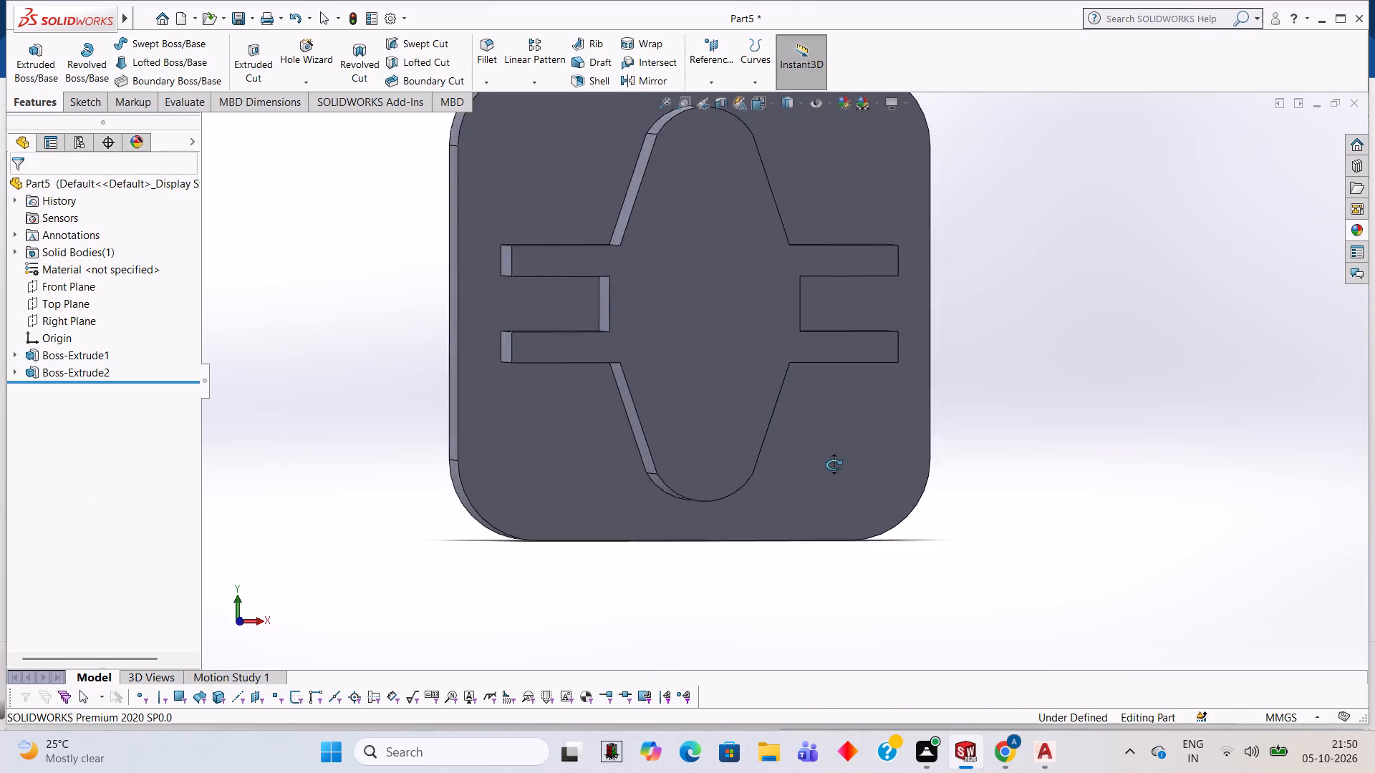
{"action": "middle_click_drag", "start_coordinate": [834, 465], "coordinate": [853, 269]}
{"action": "scroll", "coordinate": [838, 468], "scroll_direction": "down", "scroll_amount": 1}
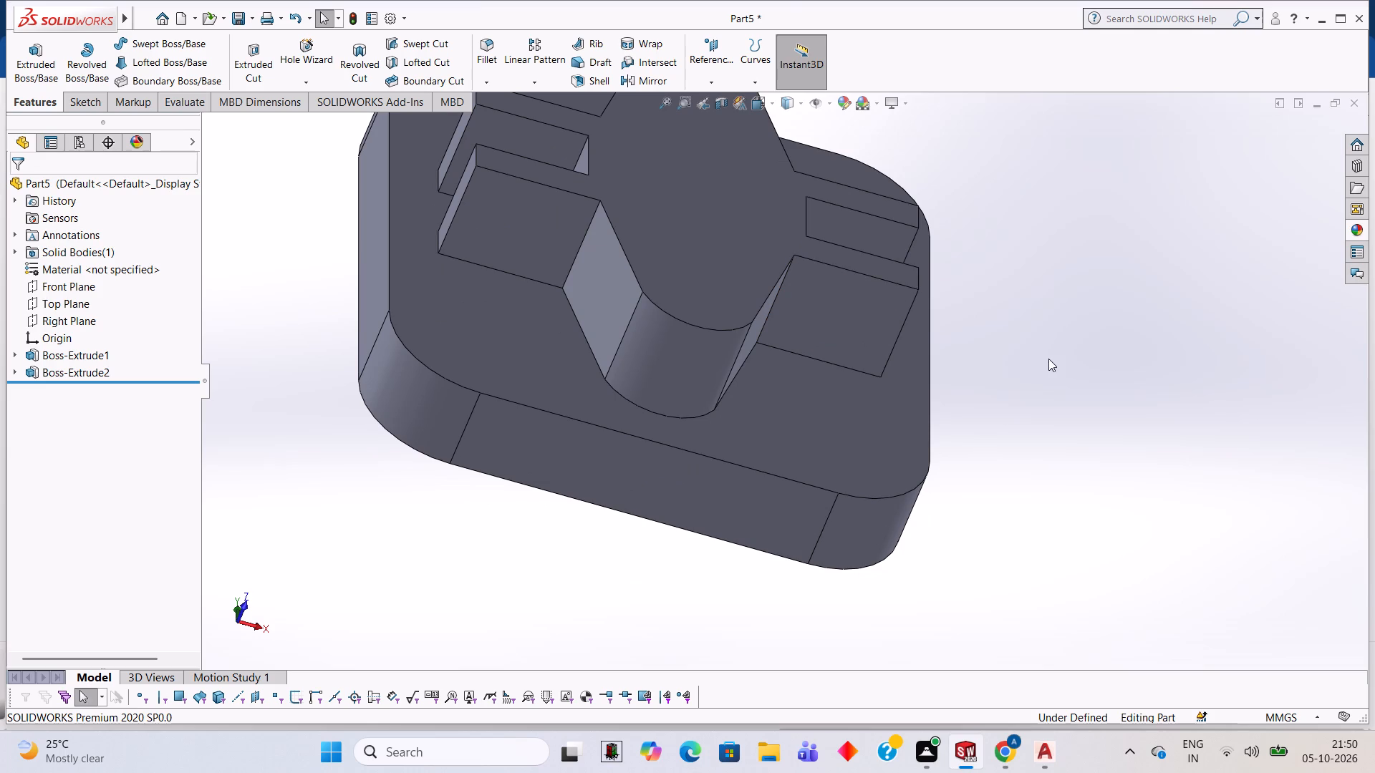
{"action": "middle_click_drag", "start_coordinate": [778, 245], "coordinate": [675, 190]}
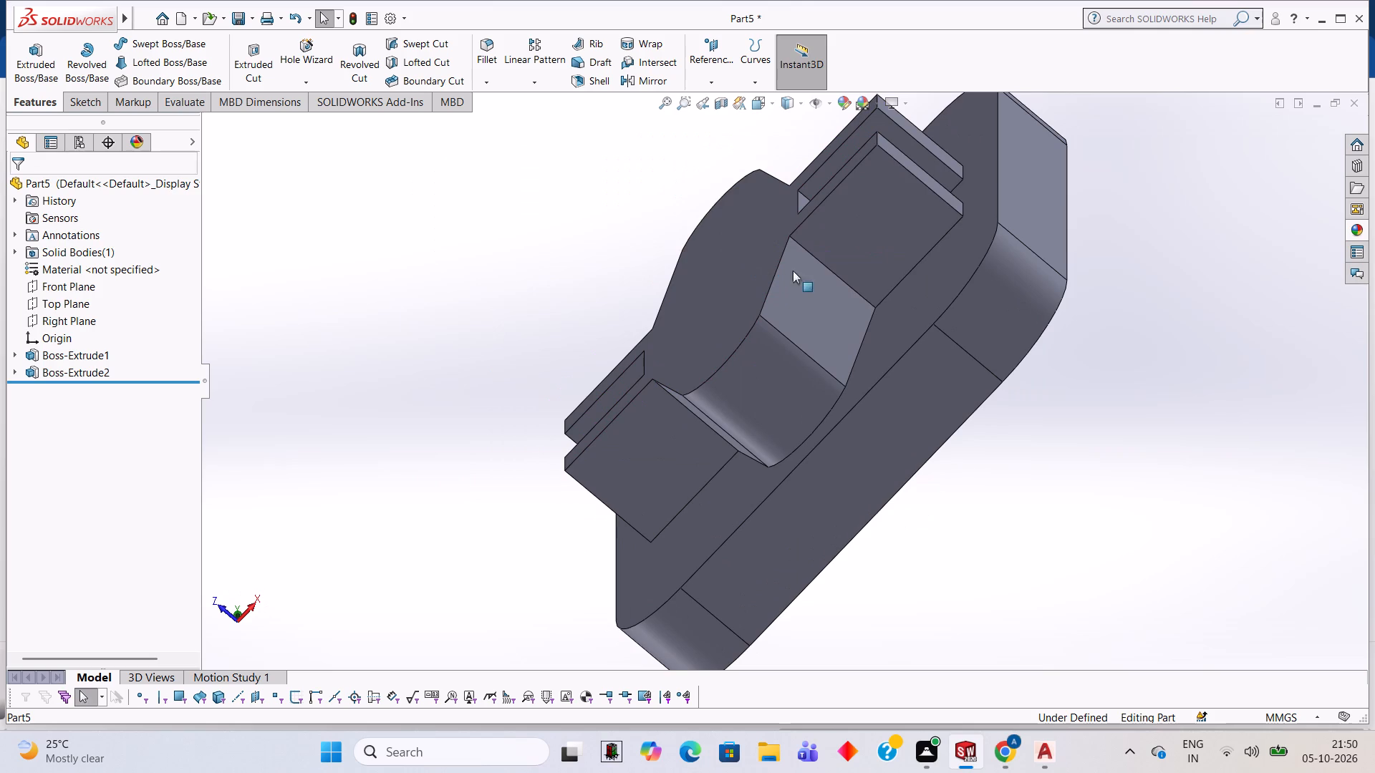
{"action": "left_click", "coordinate": [855, 230]}
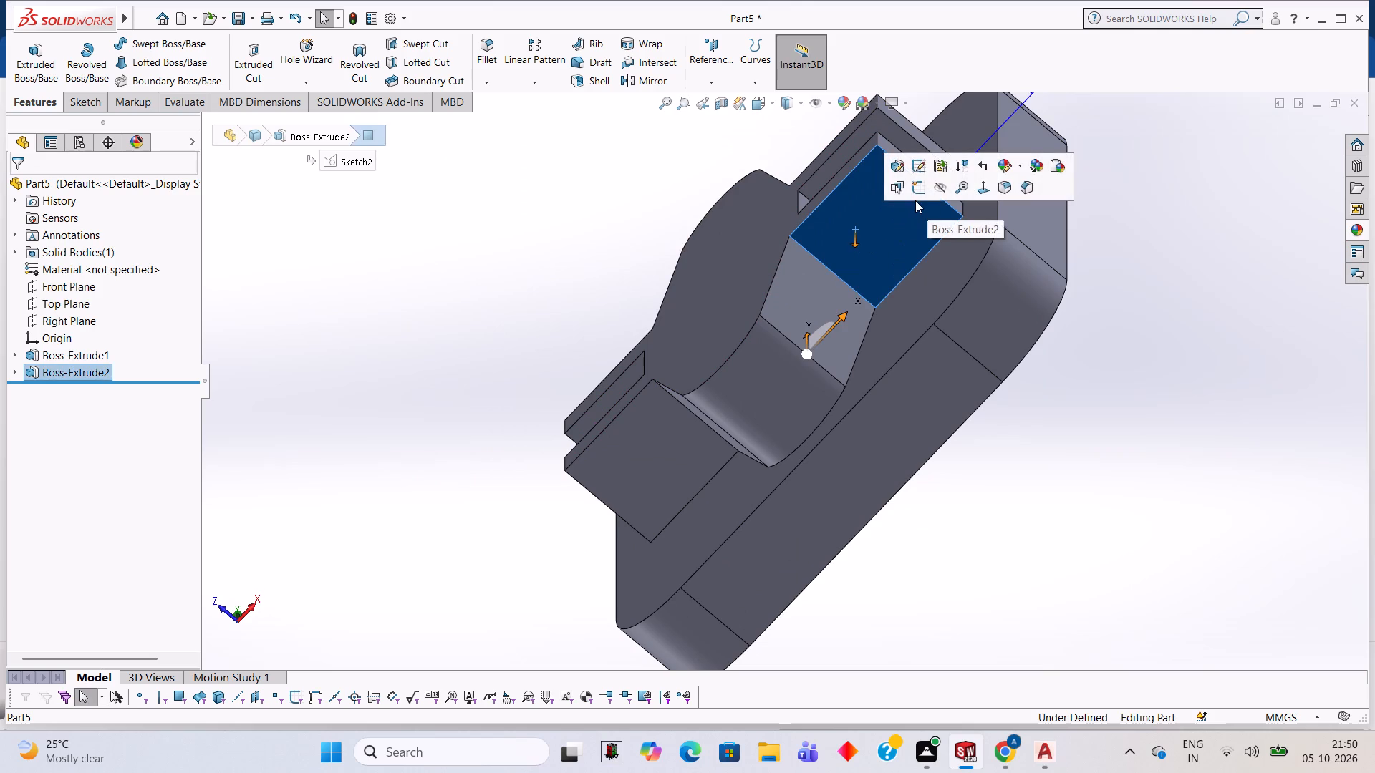
{"action": "left_click", "coordinate": [914, 190]}
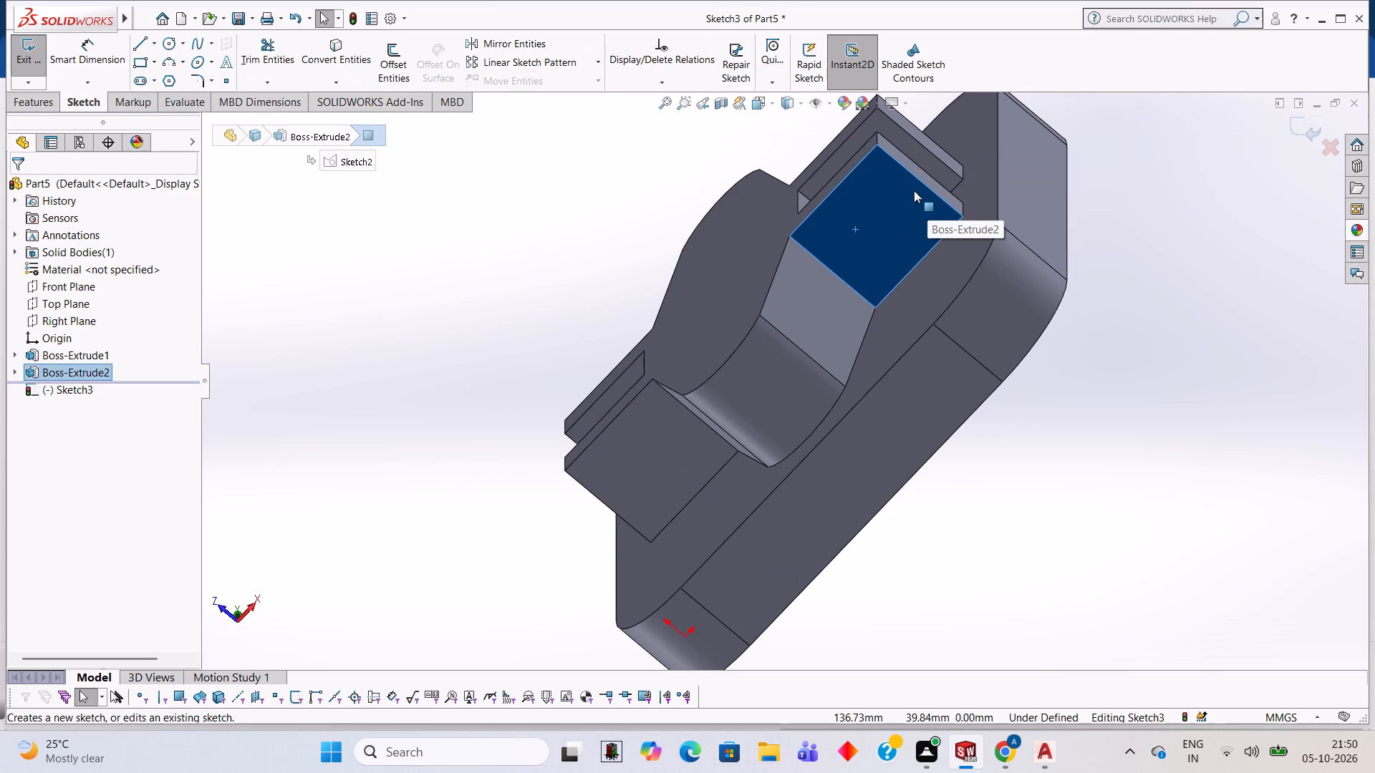
{"action": "key", "text": "ctrl+8"}
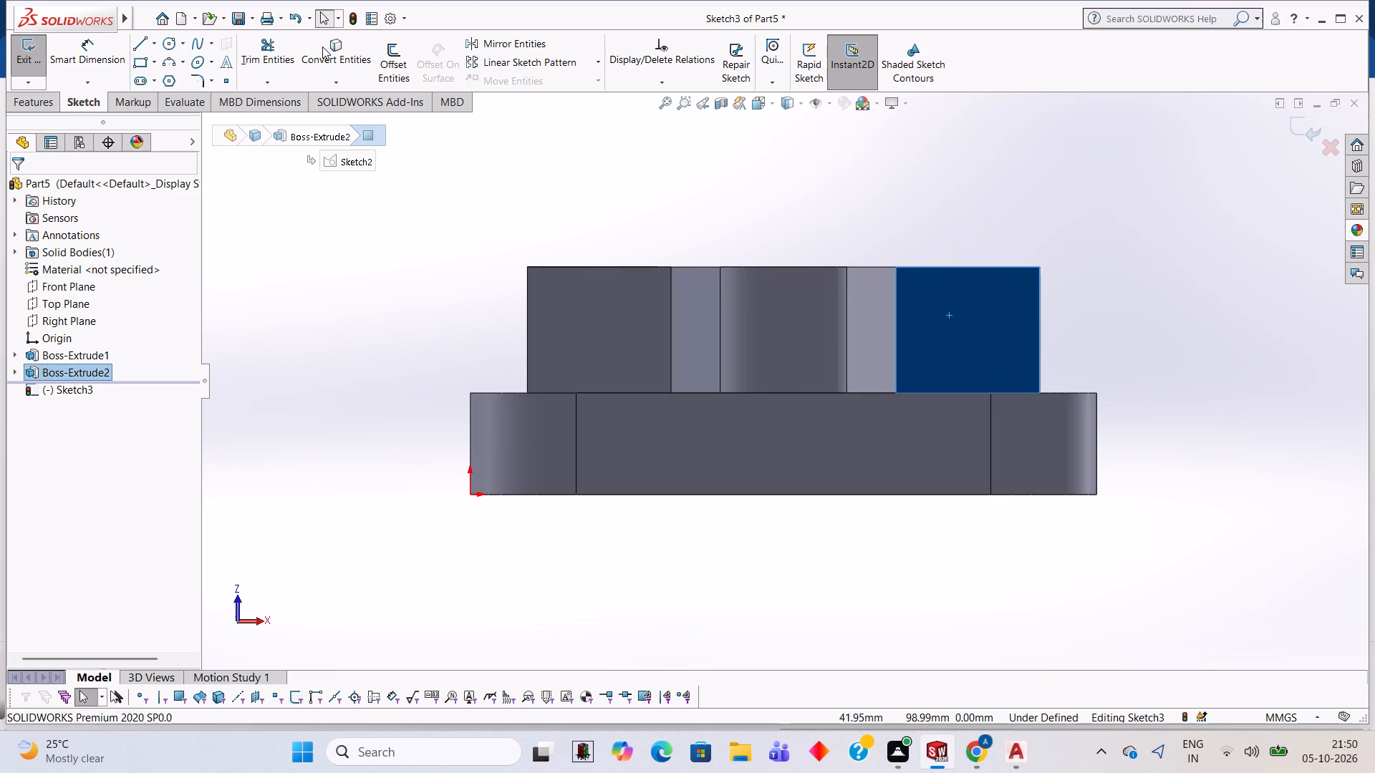
{"action": "left_click", "coordinate": [140, 37]}
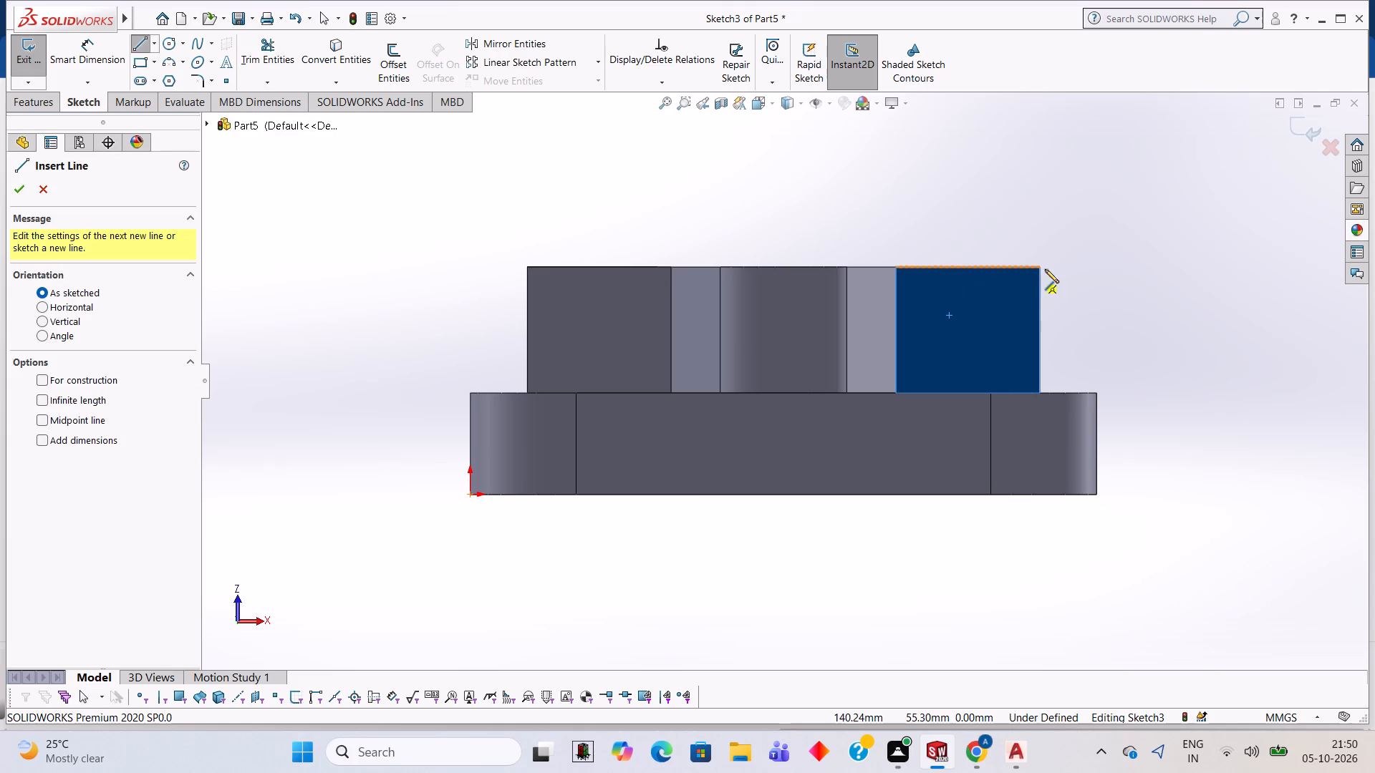
{"action": "left_click", "coordinate": [1037, 266]}
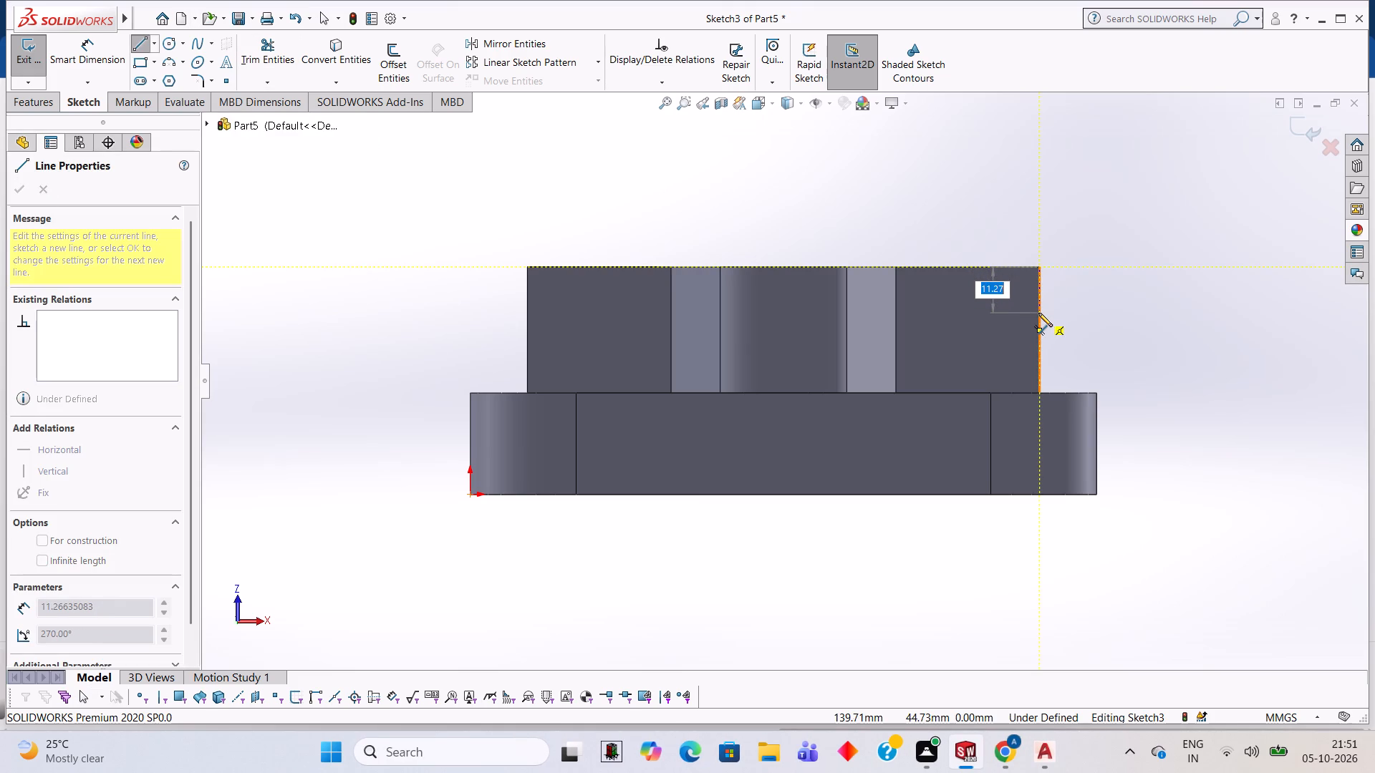
{"action": "key", "text": "1"}
{"action": "key", "text": "2"}
{"action": "key", "text": "Return"}
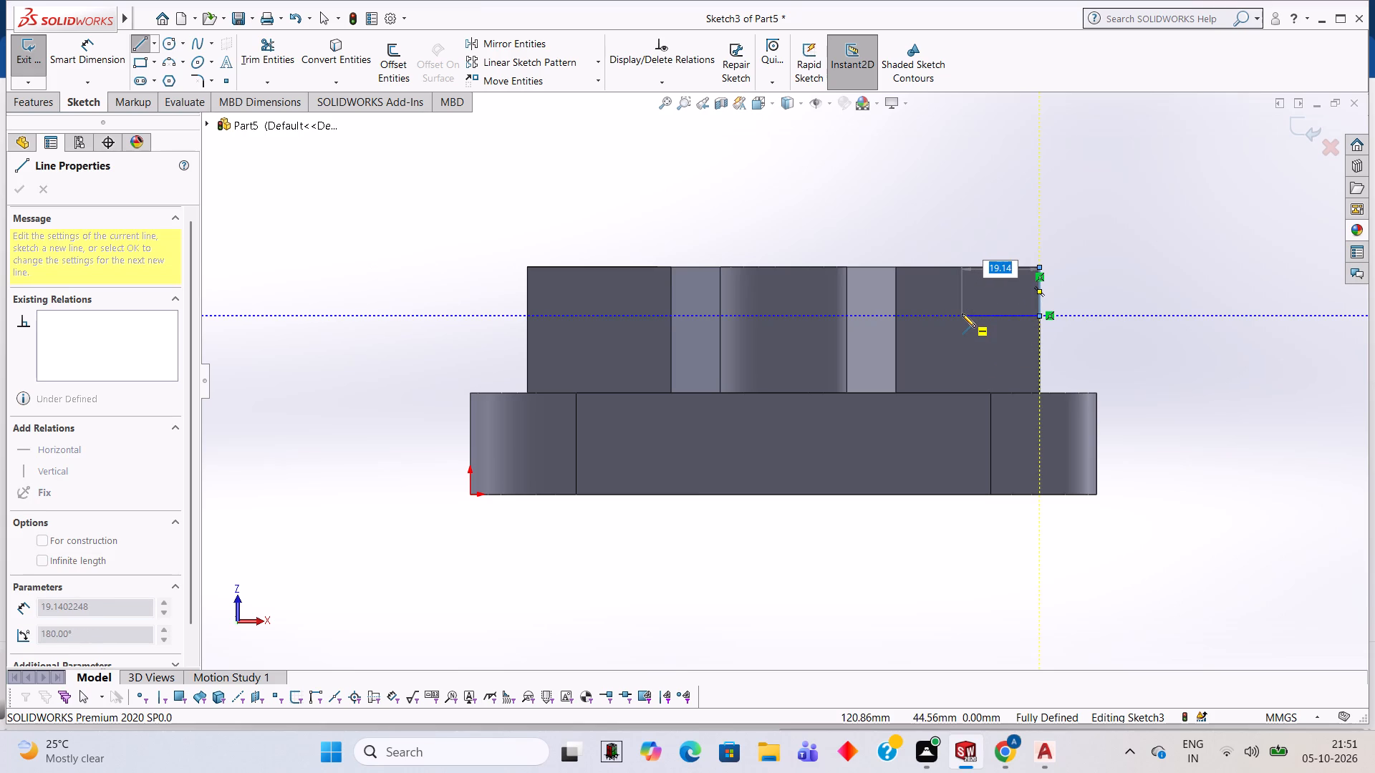
{"action": "type", "text": "12"}
{"action": "key", "text": "Return"}
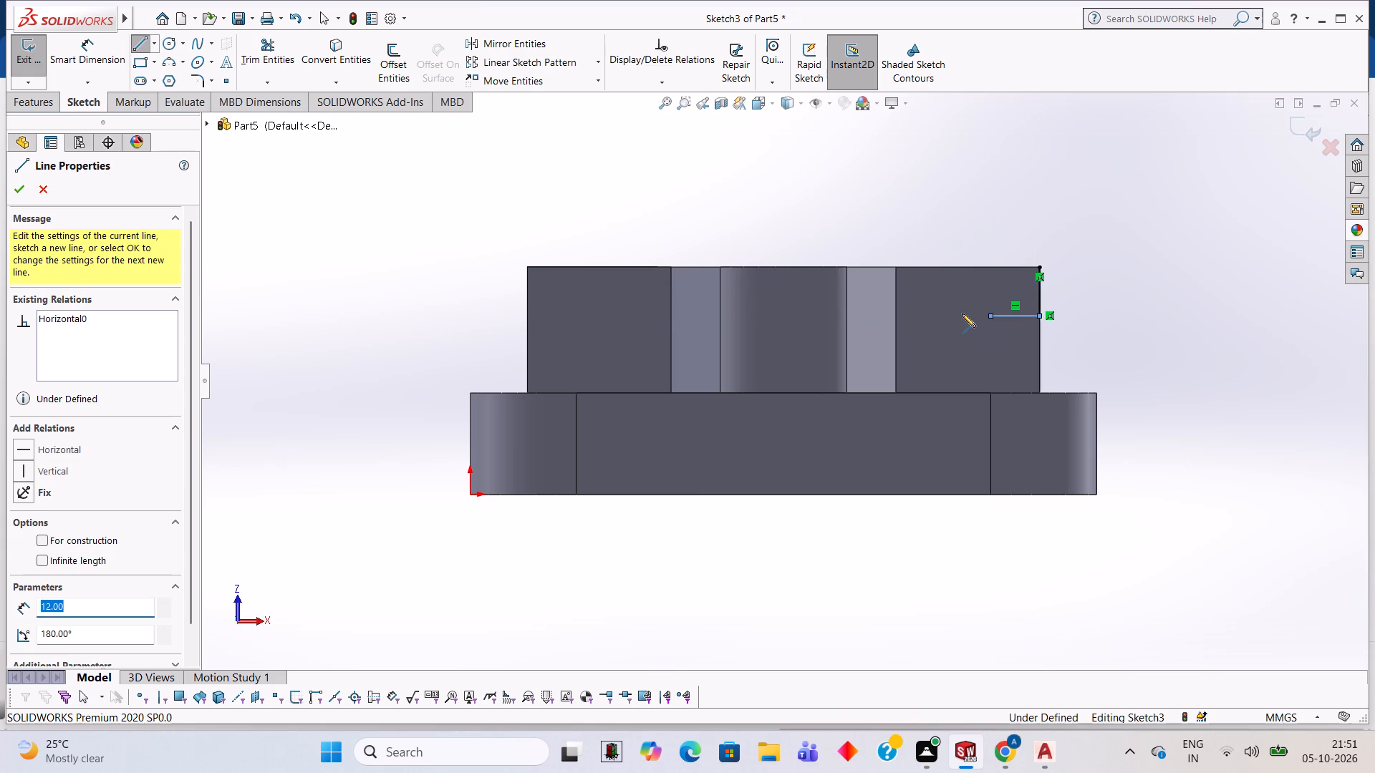
{"action": "key", "text": "Escape"}
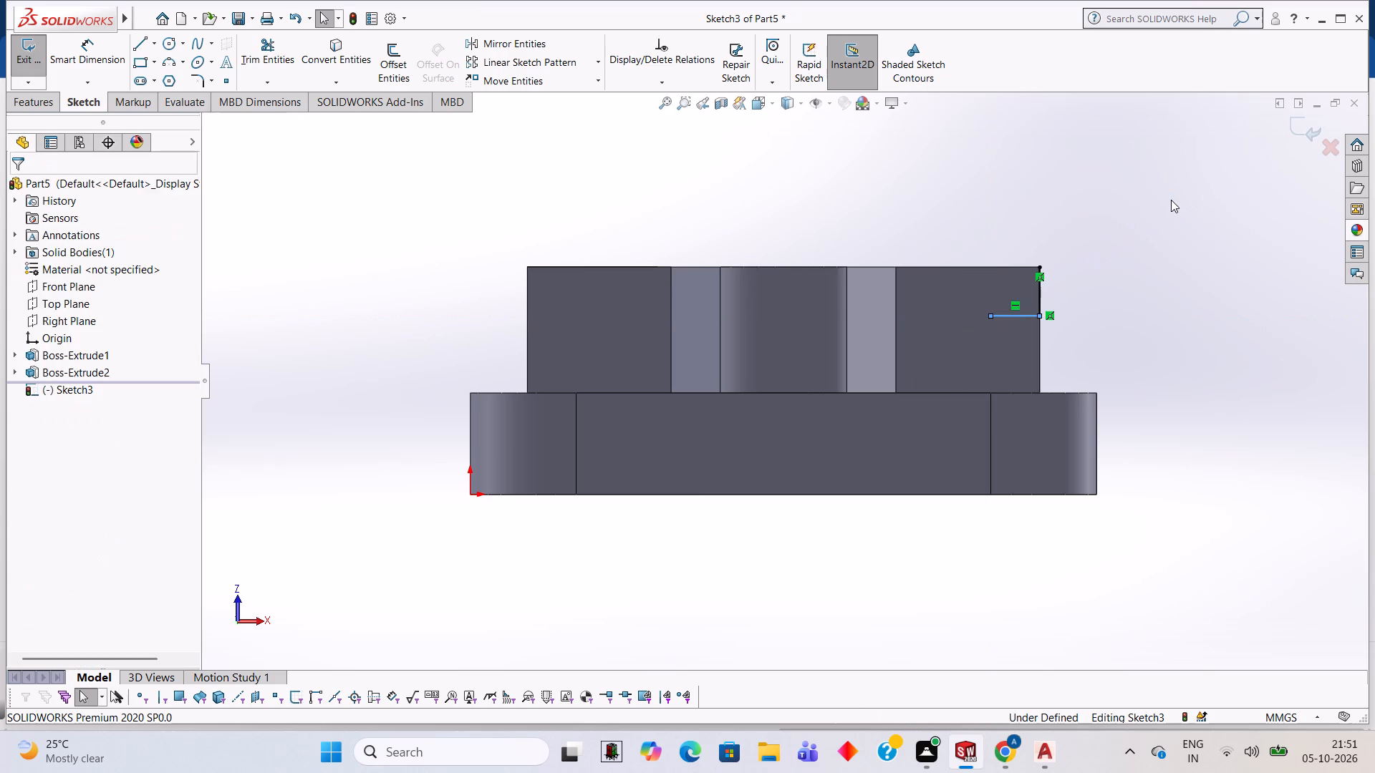
Draw a 12 mm radius circle centred on the inner end of the horizontal line.
{"action": "left_click", "coordinate": [168, 50]}
{"action": "left_click", "coordinate": [990, 316]}
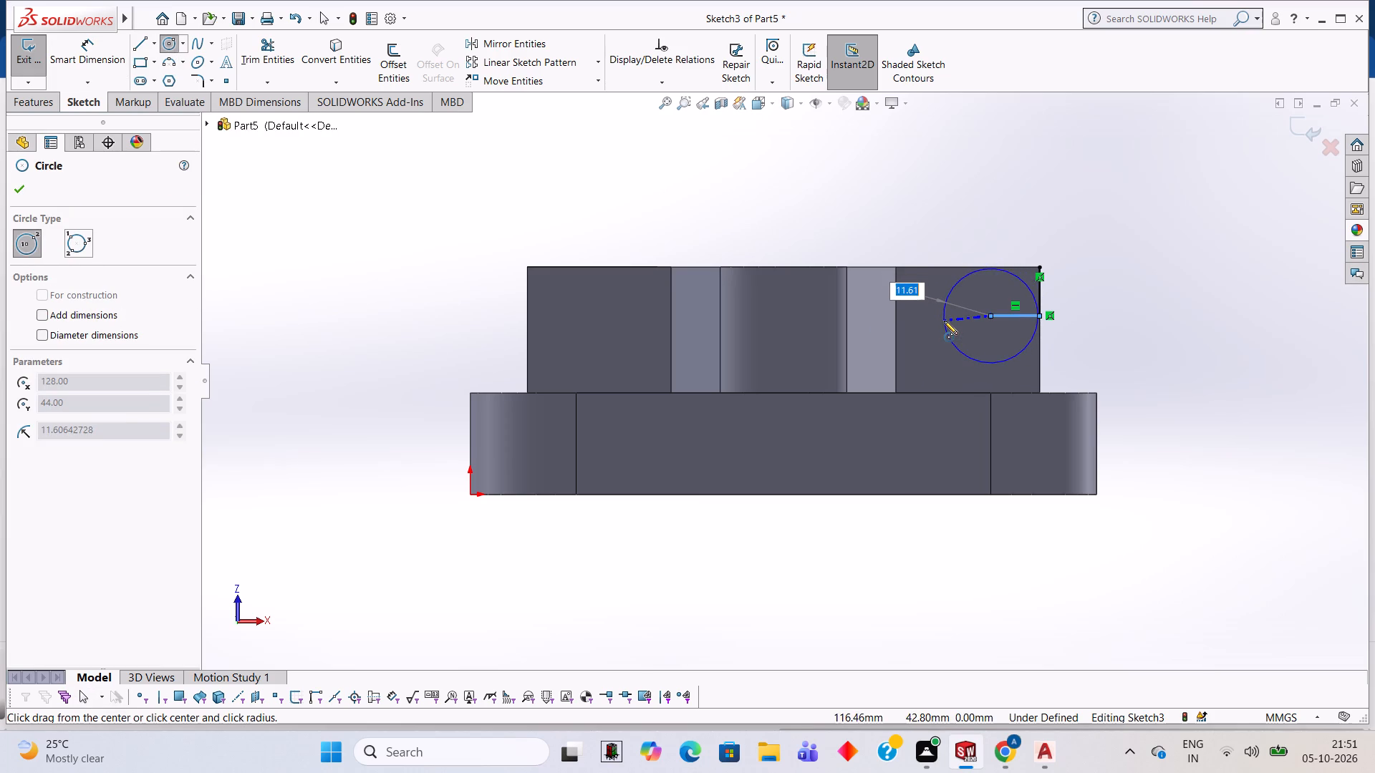
{"action": "type", "text": "12"}
{"action": "key", "text": "Return"}
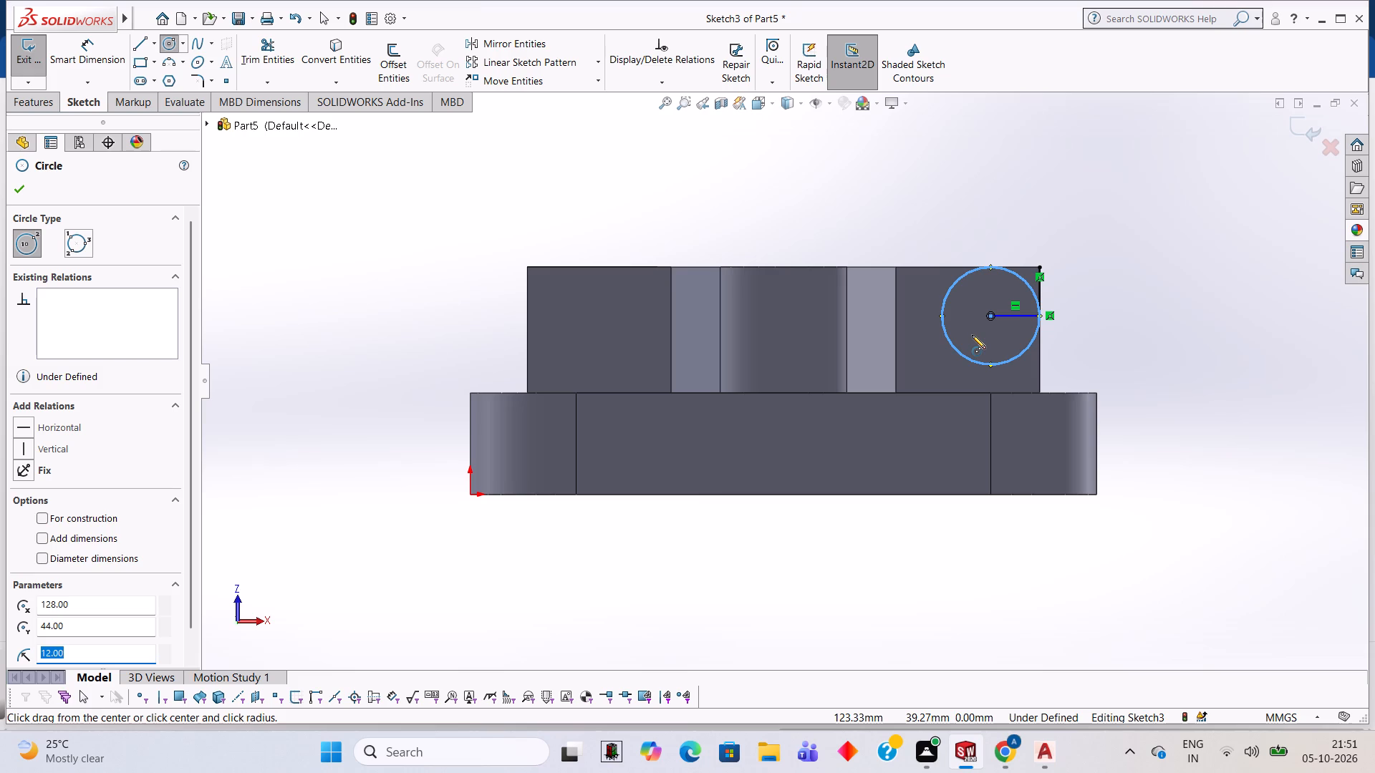
Draw a 12 mm horizontal line along the arm's top edge from the outer corner to the circle's top point.
{"action": "left_click", "coordinate": [288, 50]}
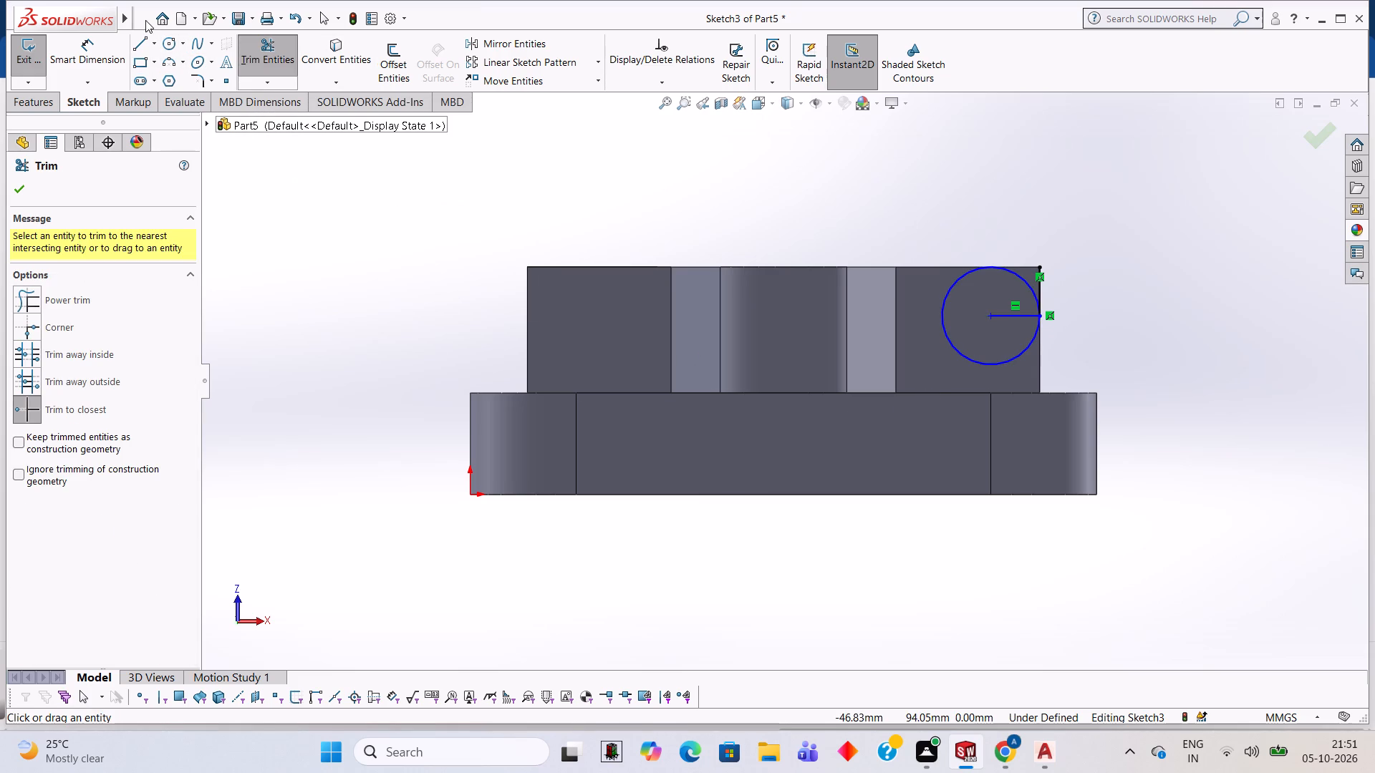
{"action": "left_click", "coordinate": [142, 42]}
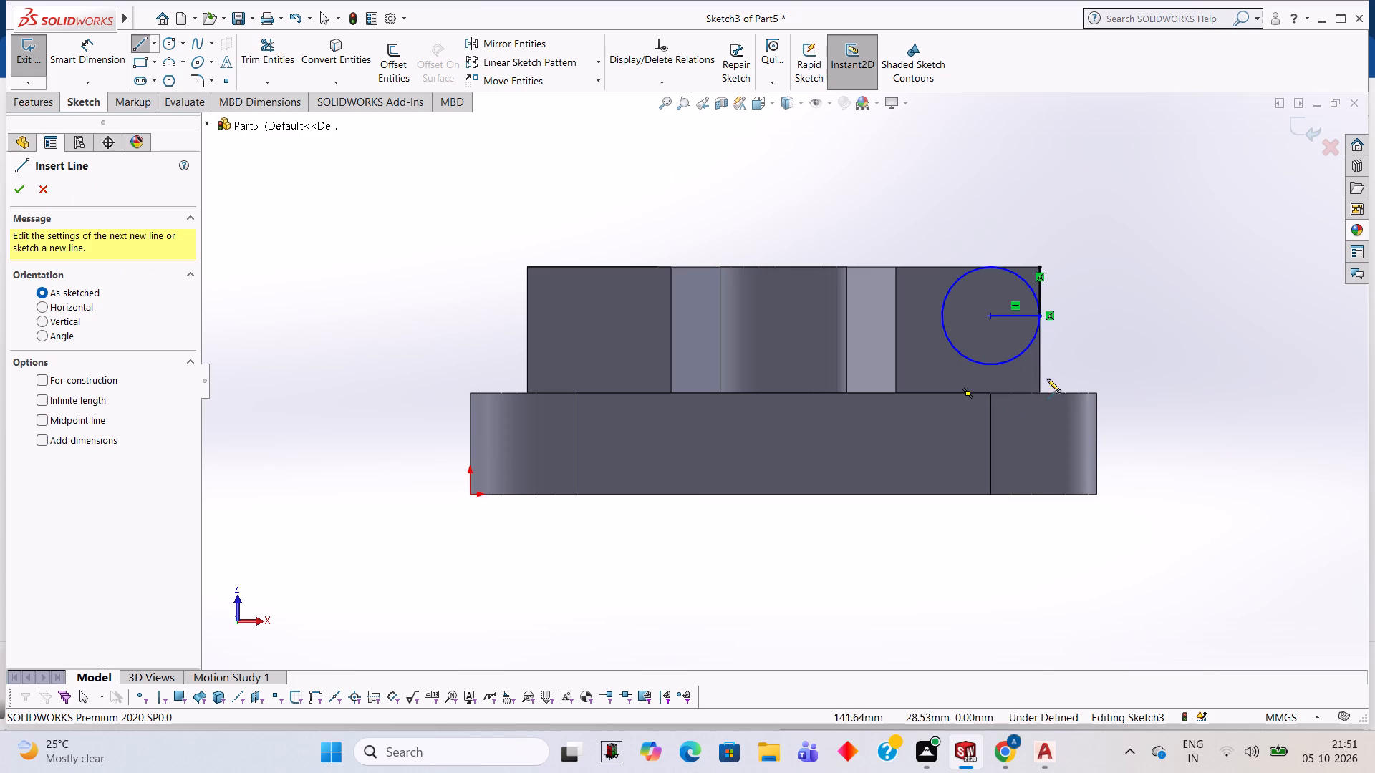
{"action": "left_click", "coordinate": [1039, 268]}
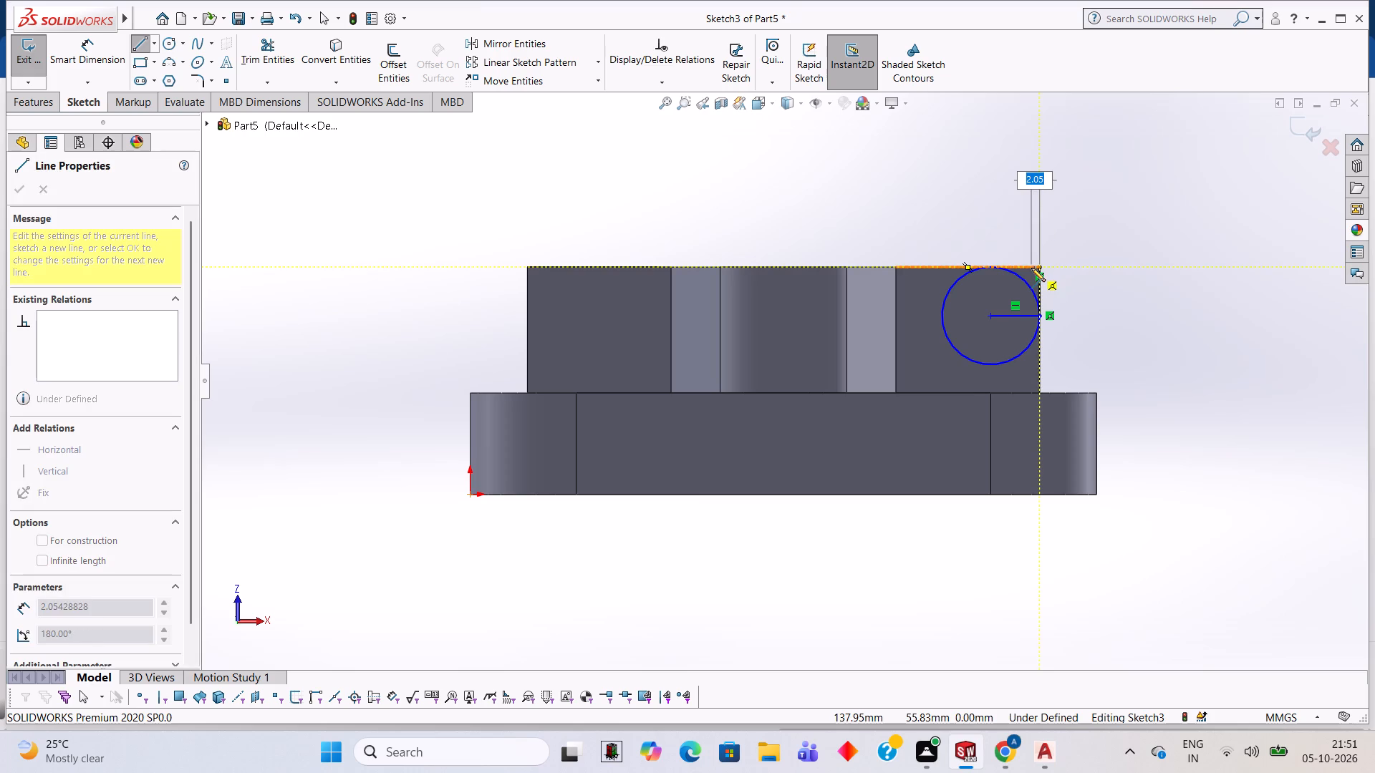
{"action": "left_click", "coordinate": [990, 268]}
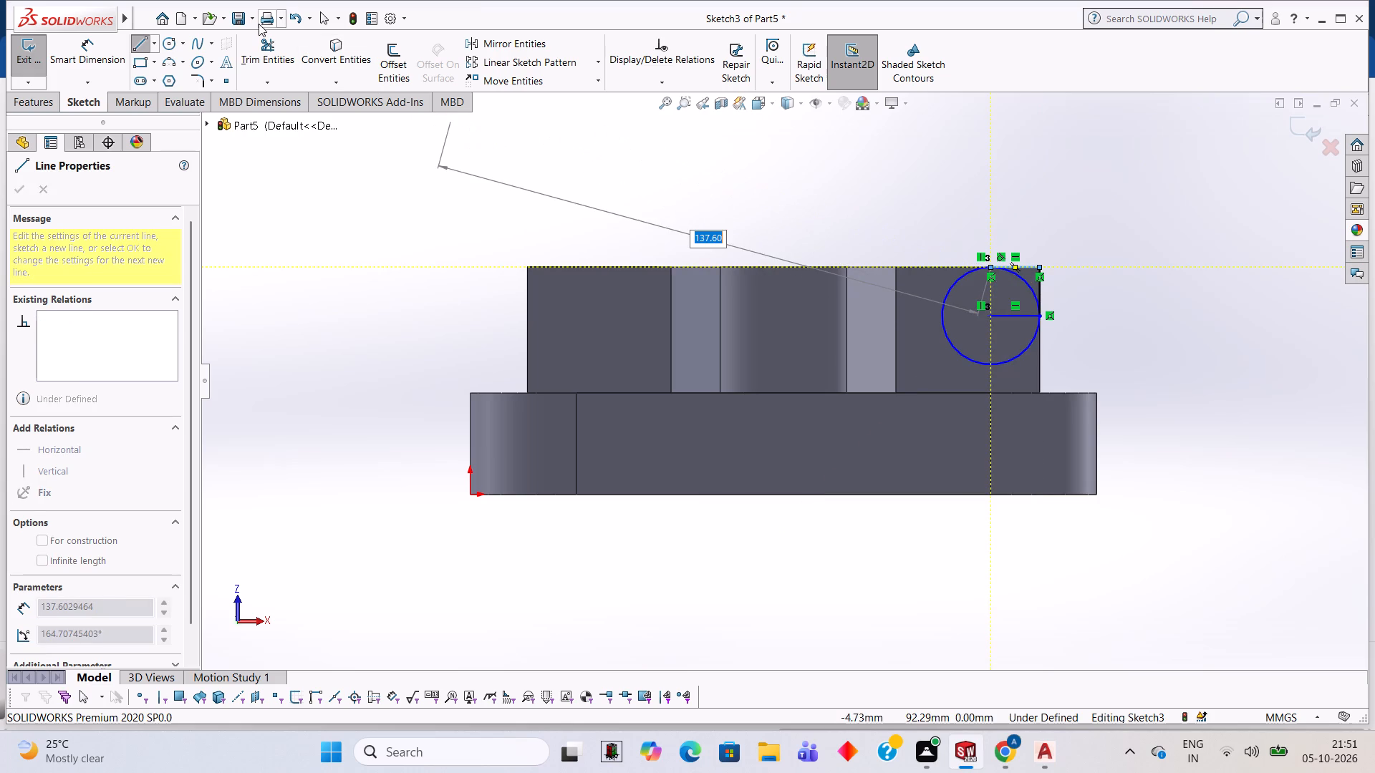
Trim away the circle's excess and the lower horizontal line, leaving a quarter arc with the two corner lines.
{"action": "left_click", "coordinate": [291, 47]}
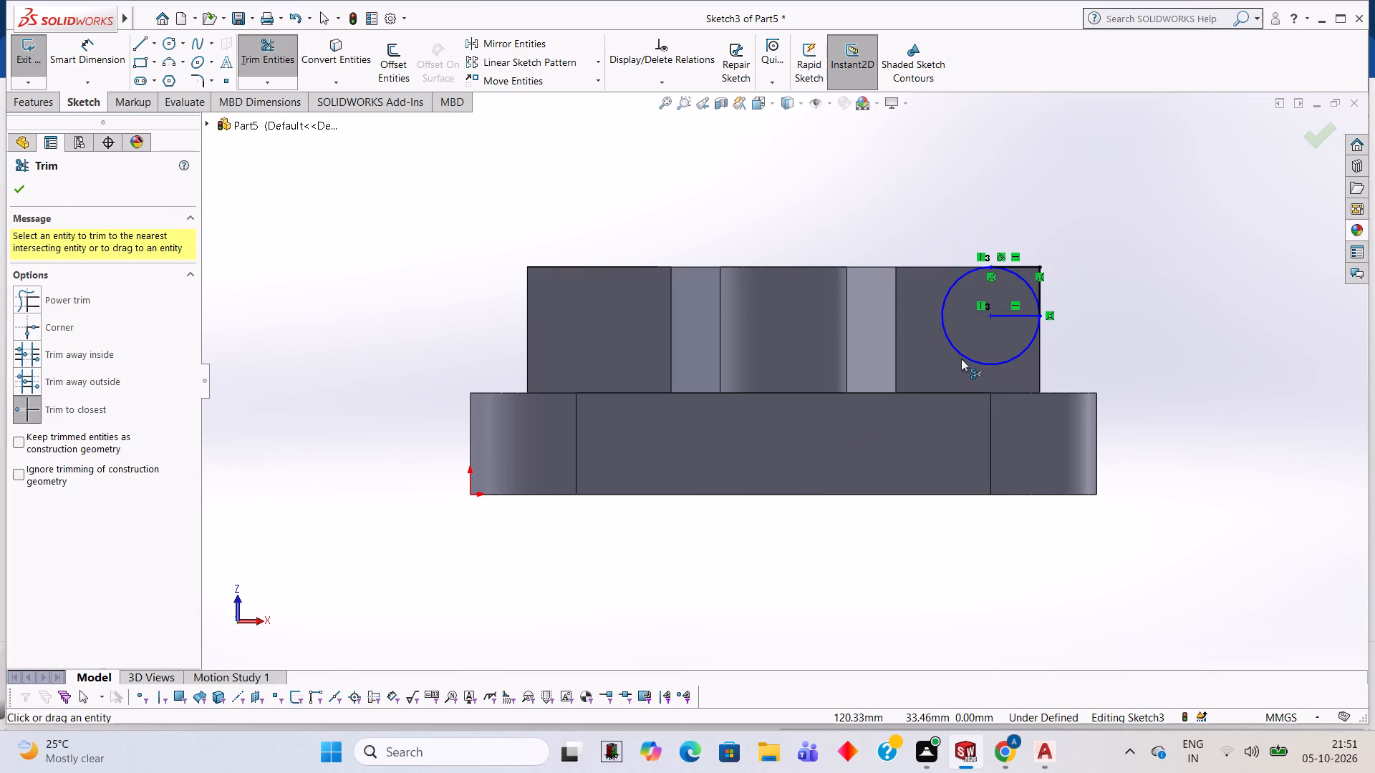
{"action": "left_click", "coordinate": [960, 349]}
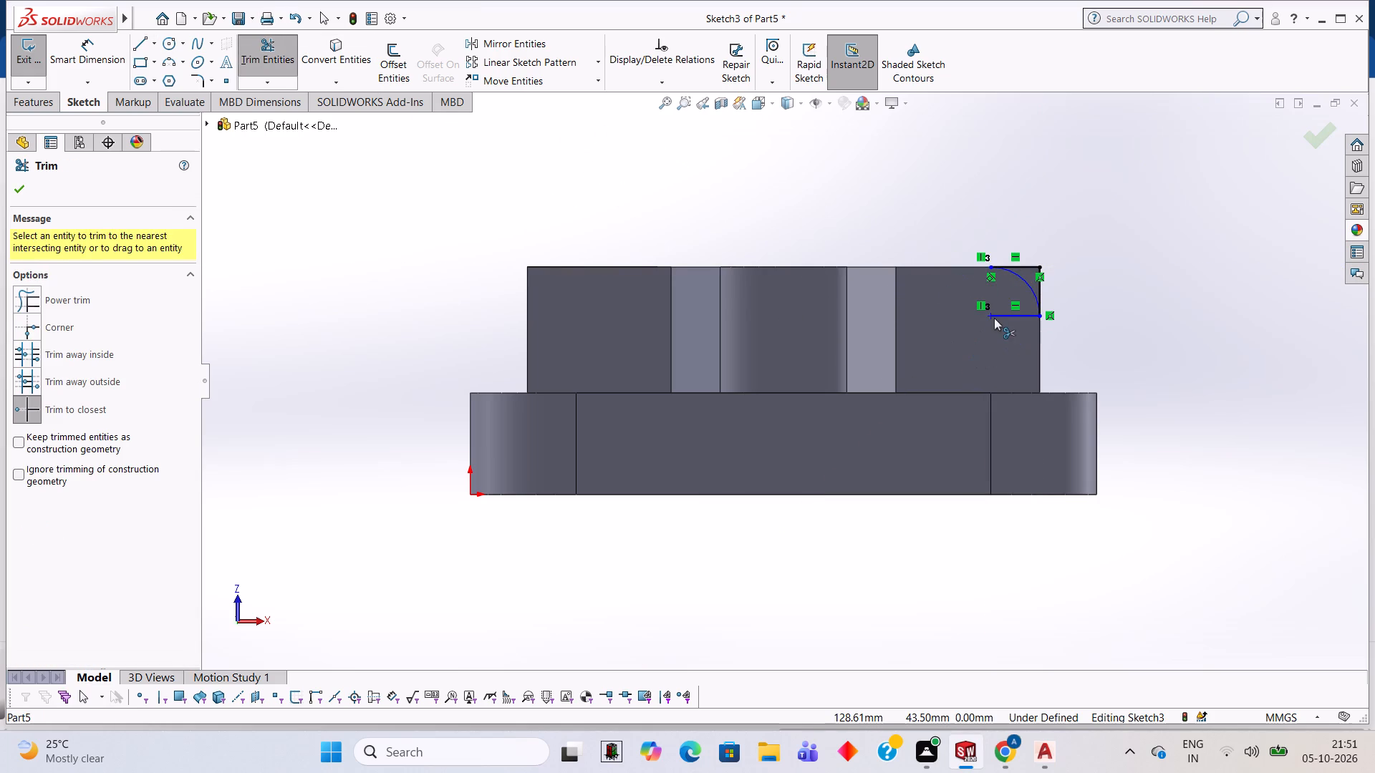
{"action": "left_click", "coordinate": [1021, 311]}
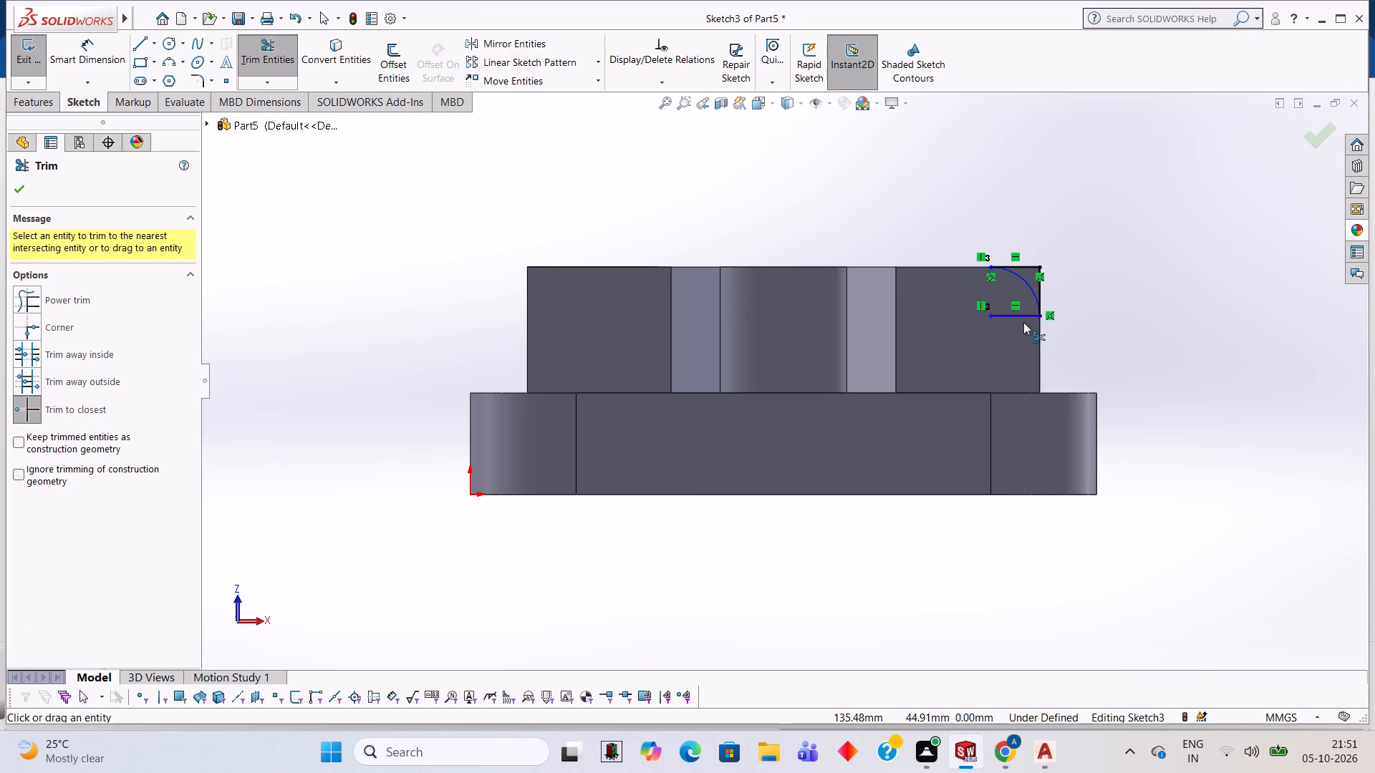
{"action": "left_click", "coordinate": [1028, 315]}
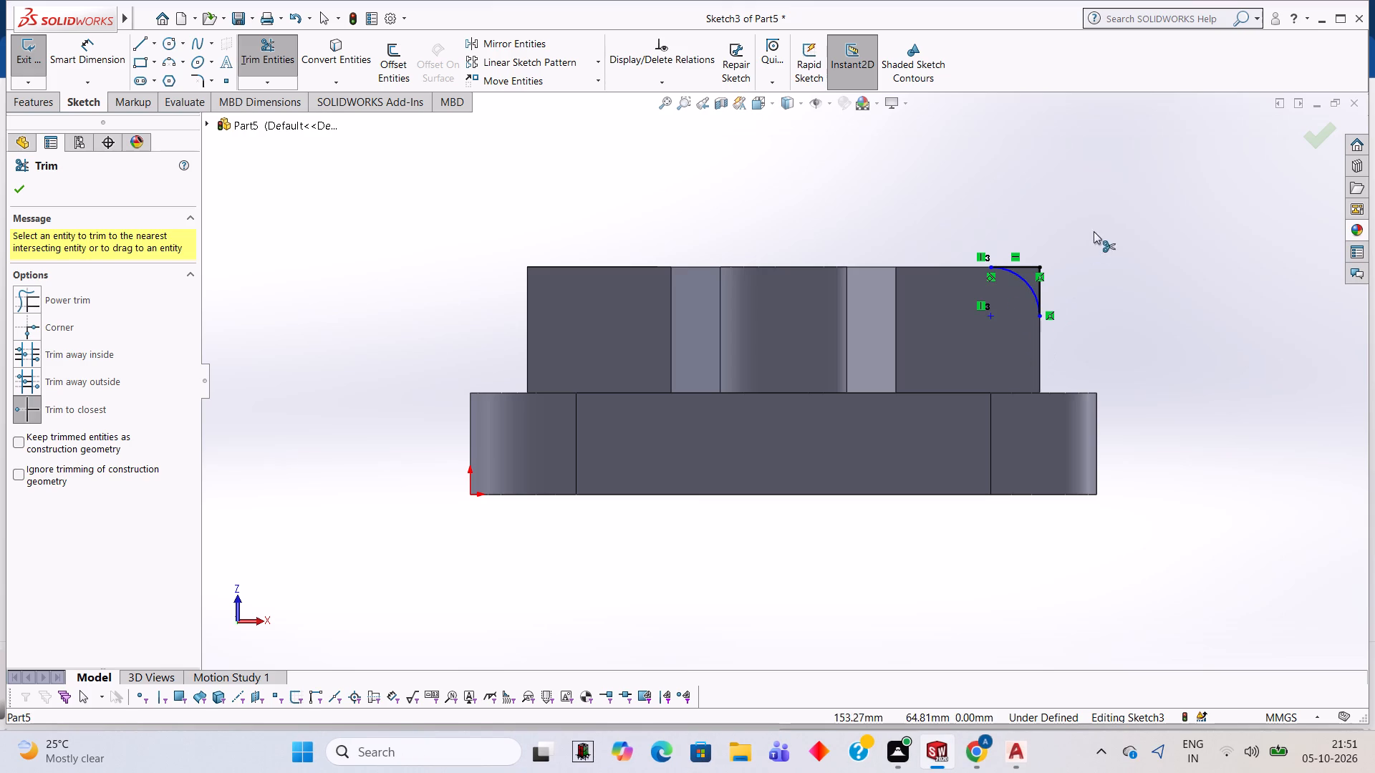
Cut-extrude the rounded-corner profile as a blind cut 50 mm deep through both right arms.
{"action": "middle_click_drag", "start_coordinate": [995, 173], "coordinate": [973, 302]}
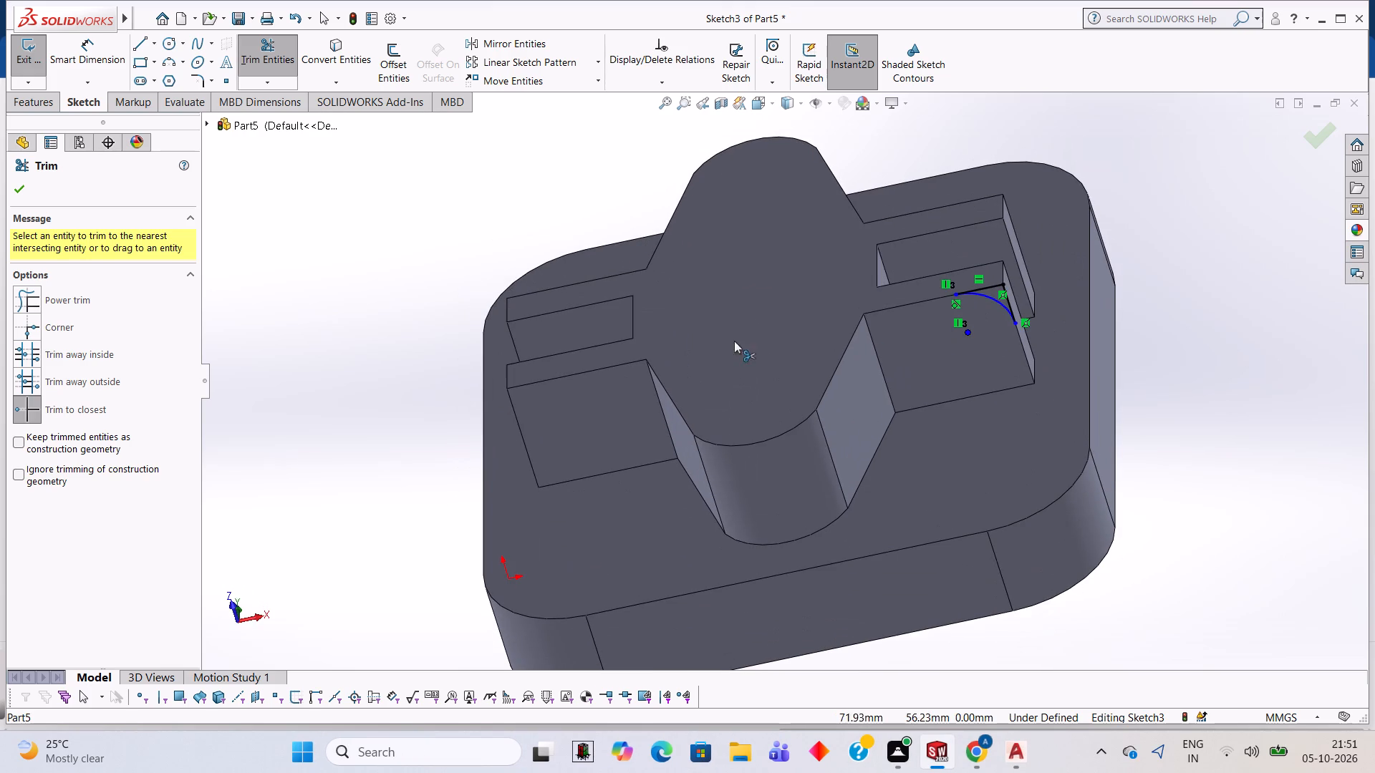
{"action": "left_click", "coordinate": [49, 104]}
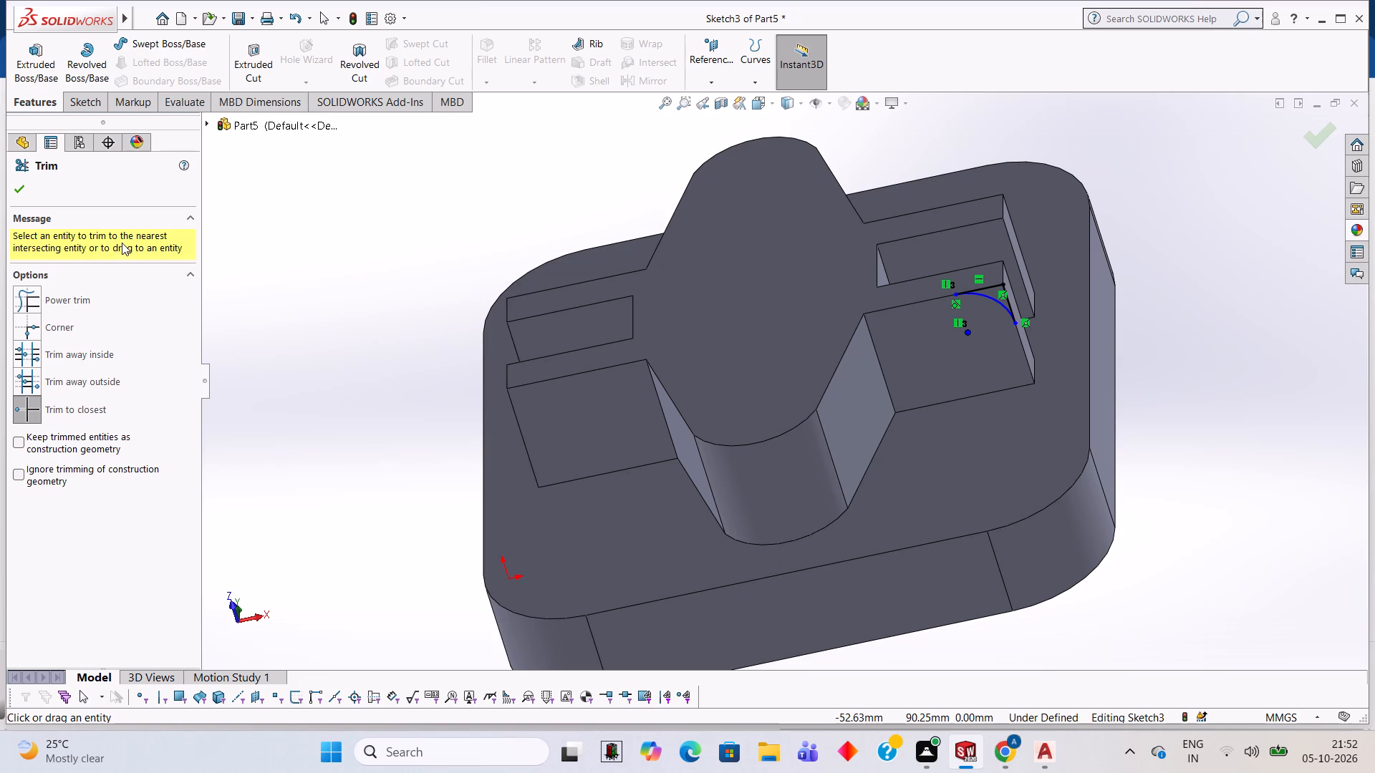
{"action": "left_click", "coordinate": [258, 67]}
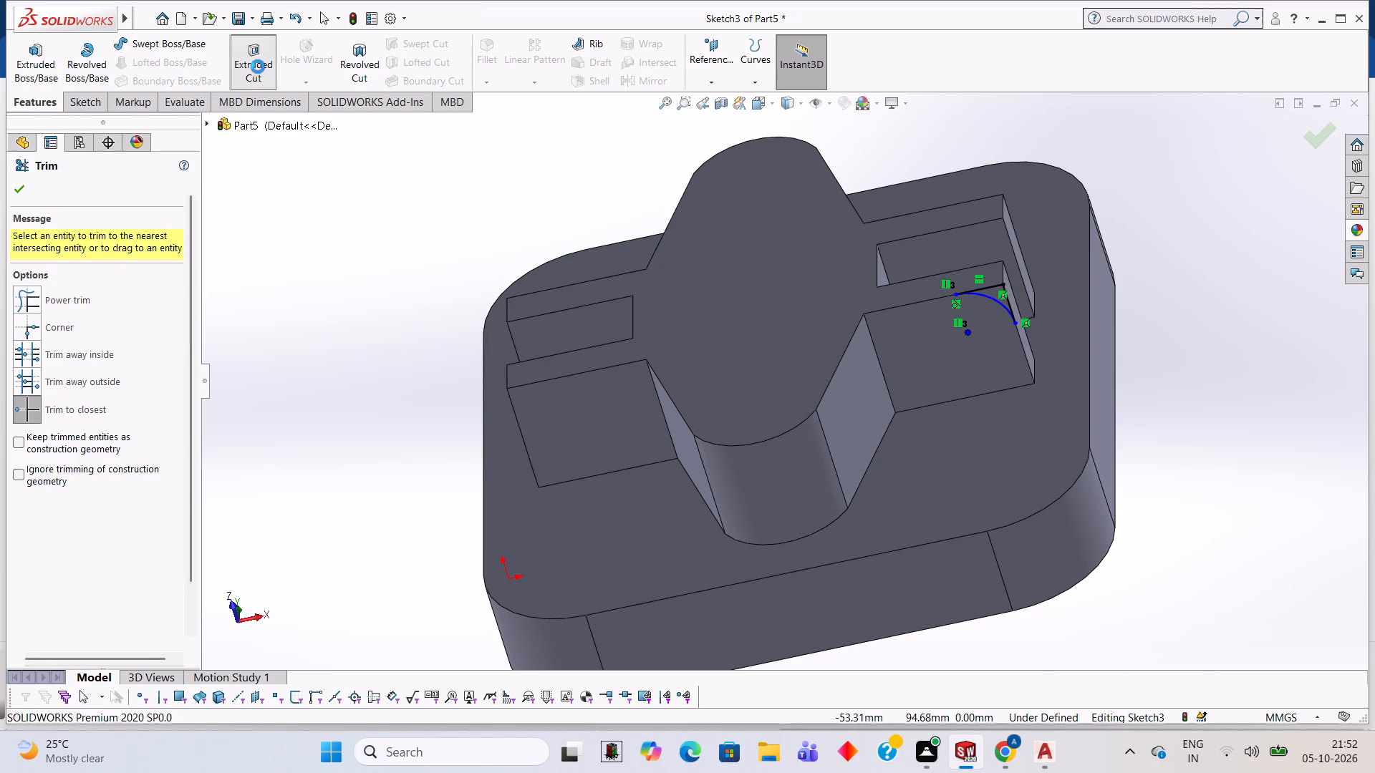
{"action": "middle_click_drag", "start_coordinate": [398, 321], "coordinate": [377, 553]}
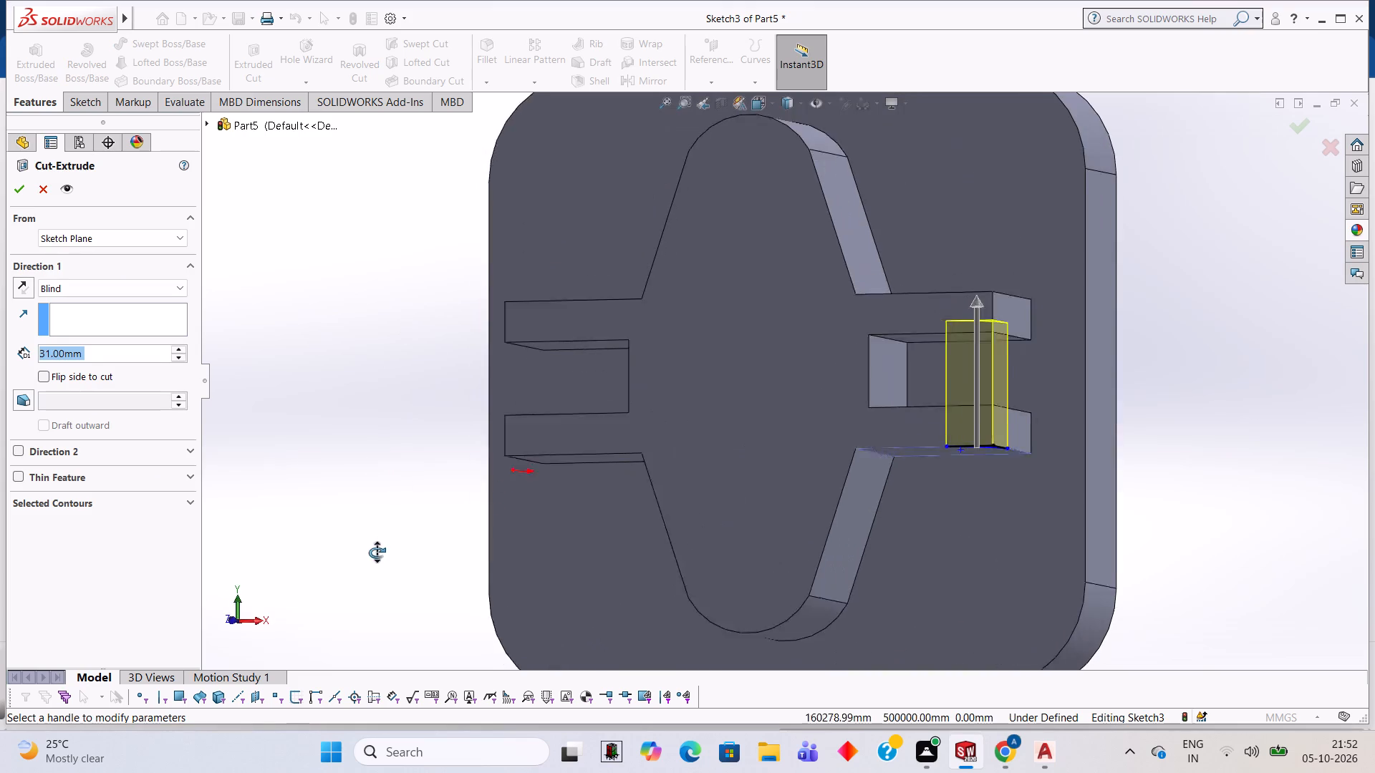
{"action": "middle_click_drag", "start_coordinate": [377, 553], "coordinate": [375, 552]}
{"action": "left_click", "coordinate": [138, 356]}
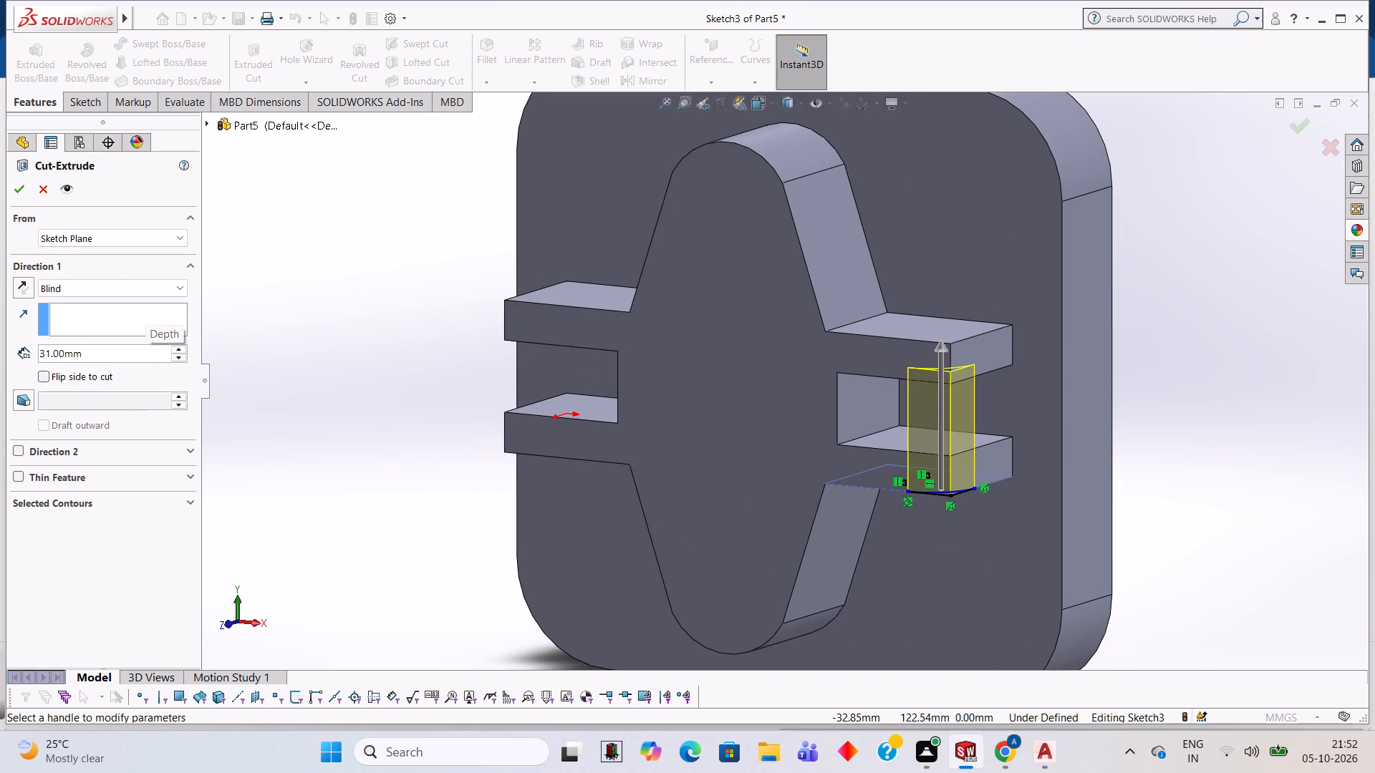
{"action": "key", "text": "BackSpace"}
{"action": "key", "text": "BackSpace"}
{"action": "key", "text": "BackSpace"}
{"action": "key", "text": "BackSpace"}
{"action": "key", "text": "BackSpace"}
{"action": "key", "text": "BackSpace"}
{"action": "key", "text": "BackSpace"}
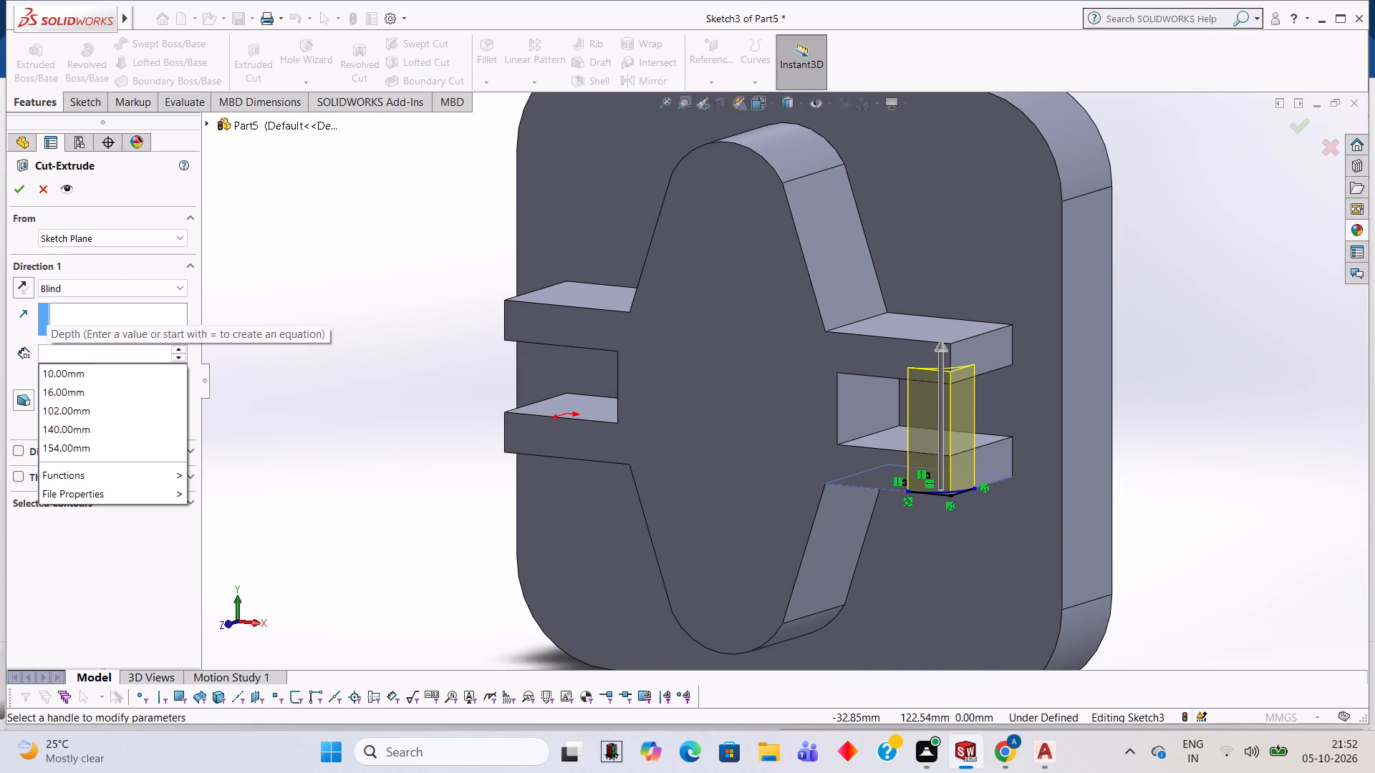
{"action": "type", "text": "20"}
{"action": "key", "text": "Return"}
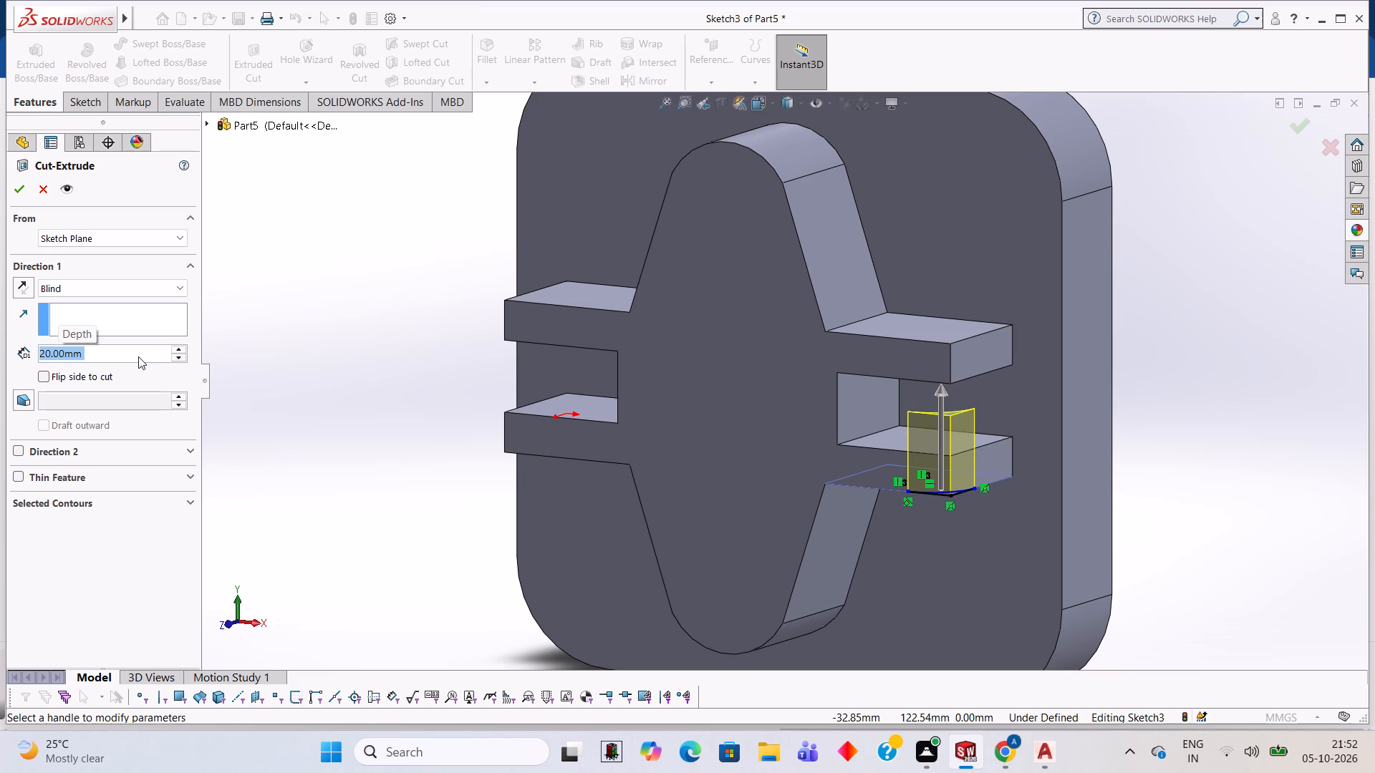
{"action": "type", "text": "50"}
{"action": "key", "text": "Return"}
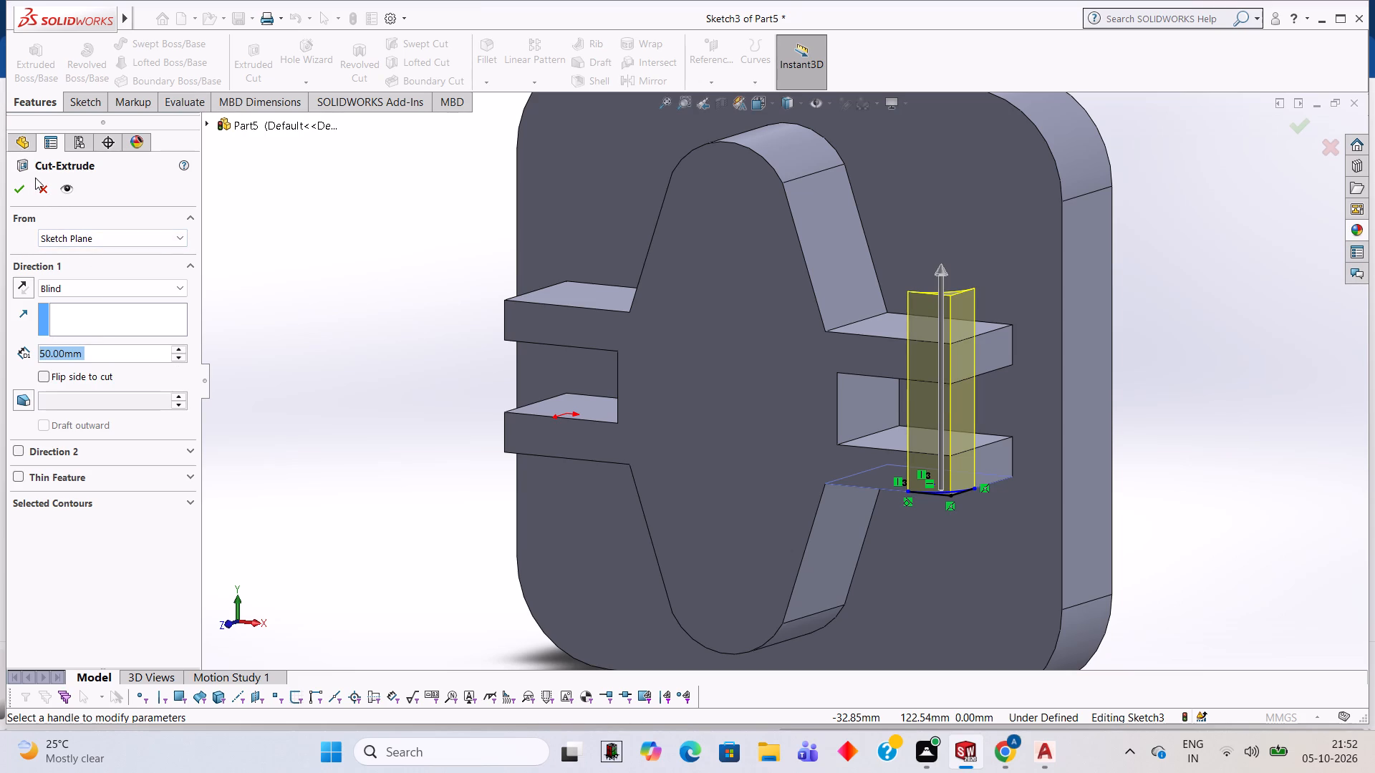
{"action": "left_click", "coordinate": [19, 188]}
{"action": "left_click", "coordinate": [299, 255]}
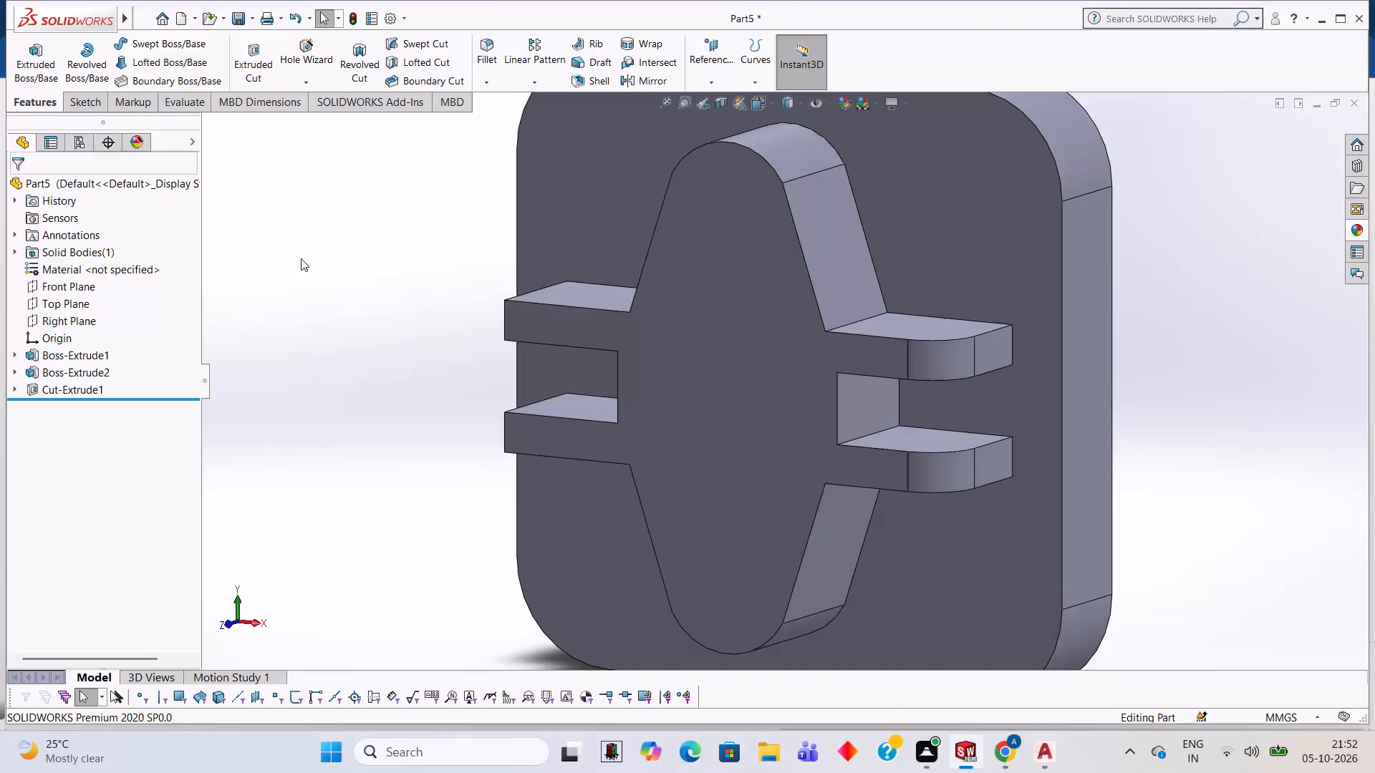
On the lower left arm's underside face, sketch a 12 mm line inward along the top edge from the outer corner and a 12 mm vertical line down.
{"action": "middle_click_drag", "start_coordinate": [484, 373], "coordinate": [582, 312]}
{"action": "middle_click_drag", "start_coordinate": [832, 368], "coordinate": [784, 323]}
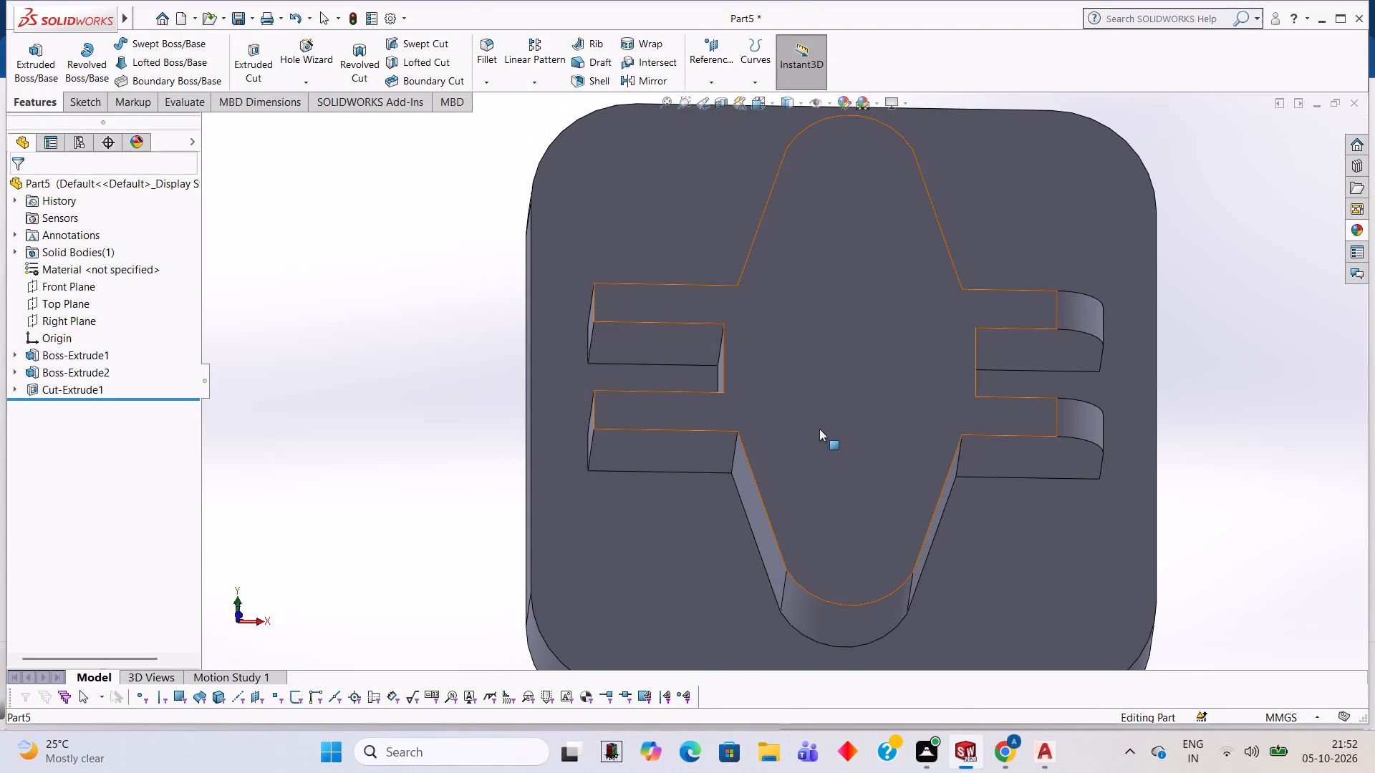
{"action": "middle_click_drag", "start_coordinate": [1001, 405], "coordinate": [997, 349]}
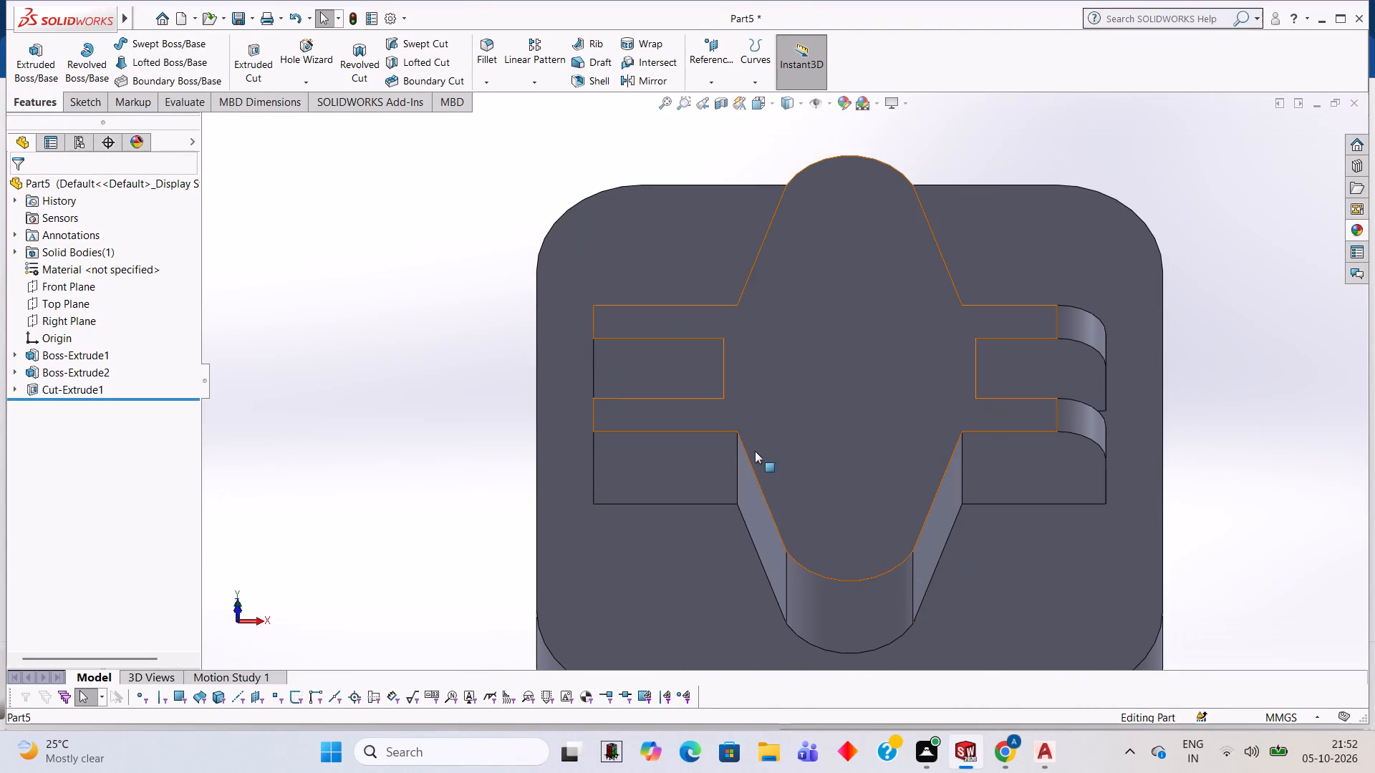
{"action": "left_click", "coordinate": [662, 460]}
{"action": "left_click", "coordinate": [719, 424]}
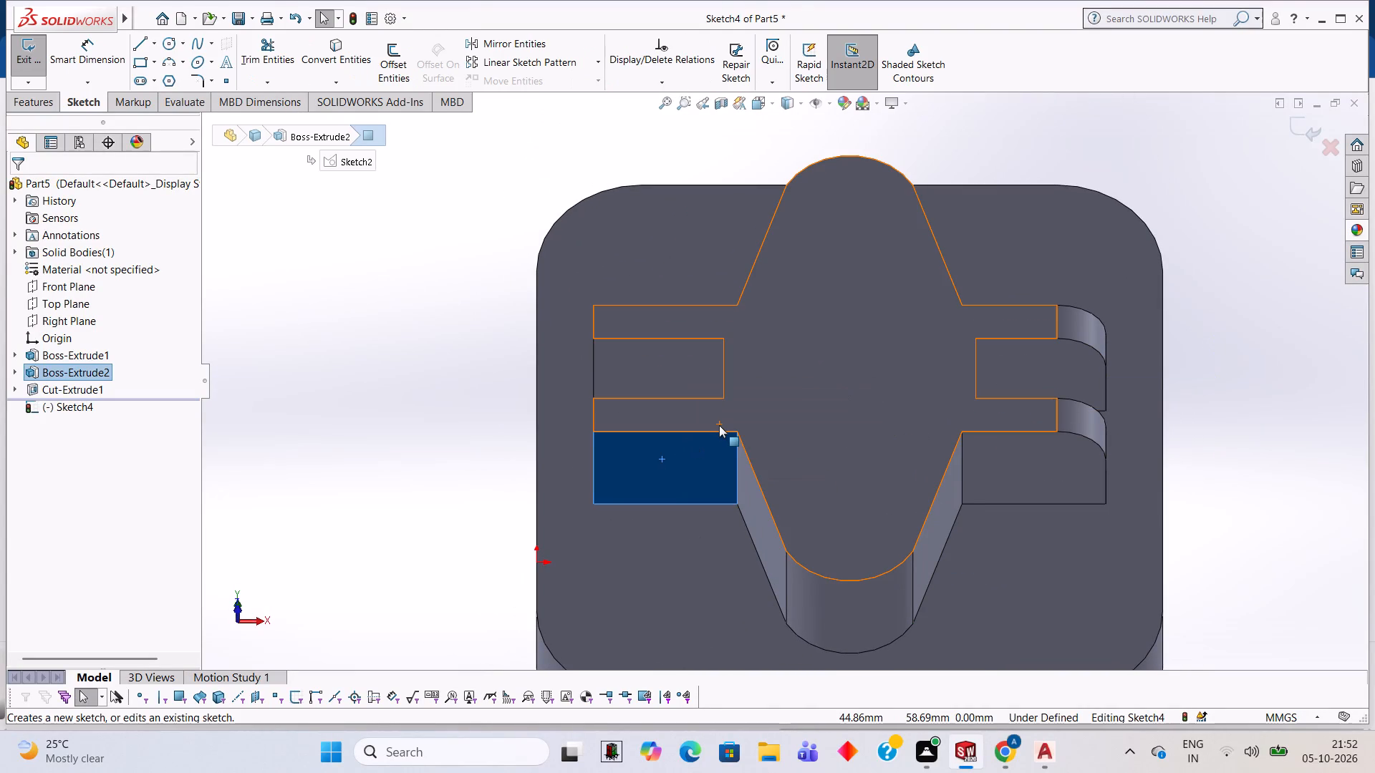
{"action": "key", "text": "ctrl+8"}
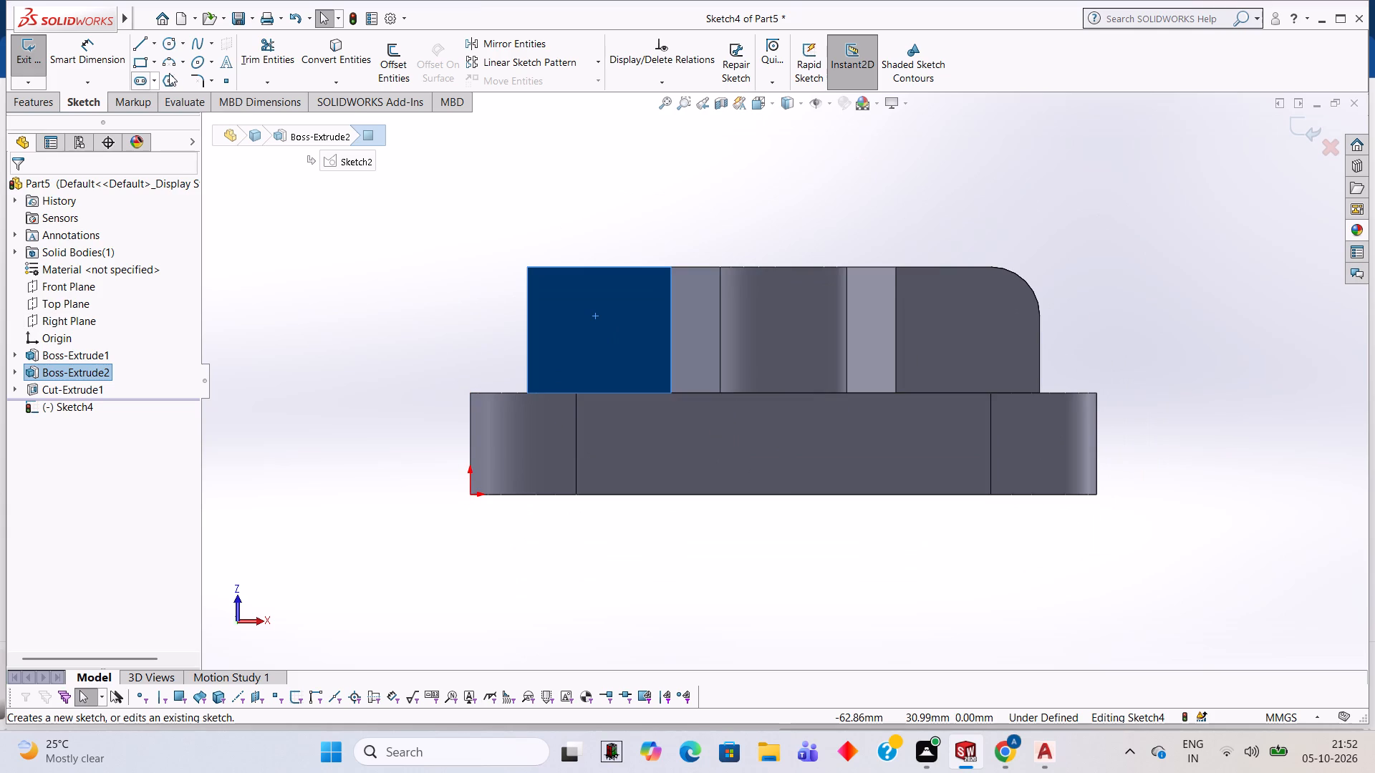
{"action": "left_click", "coordinate": [145, 34]}
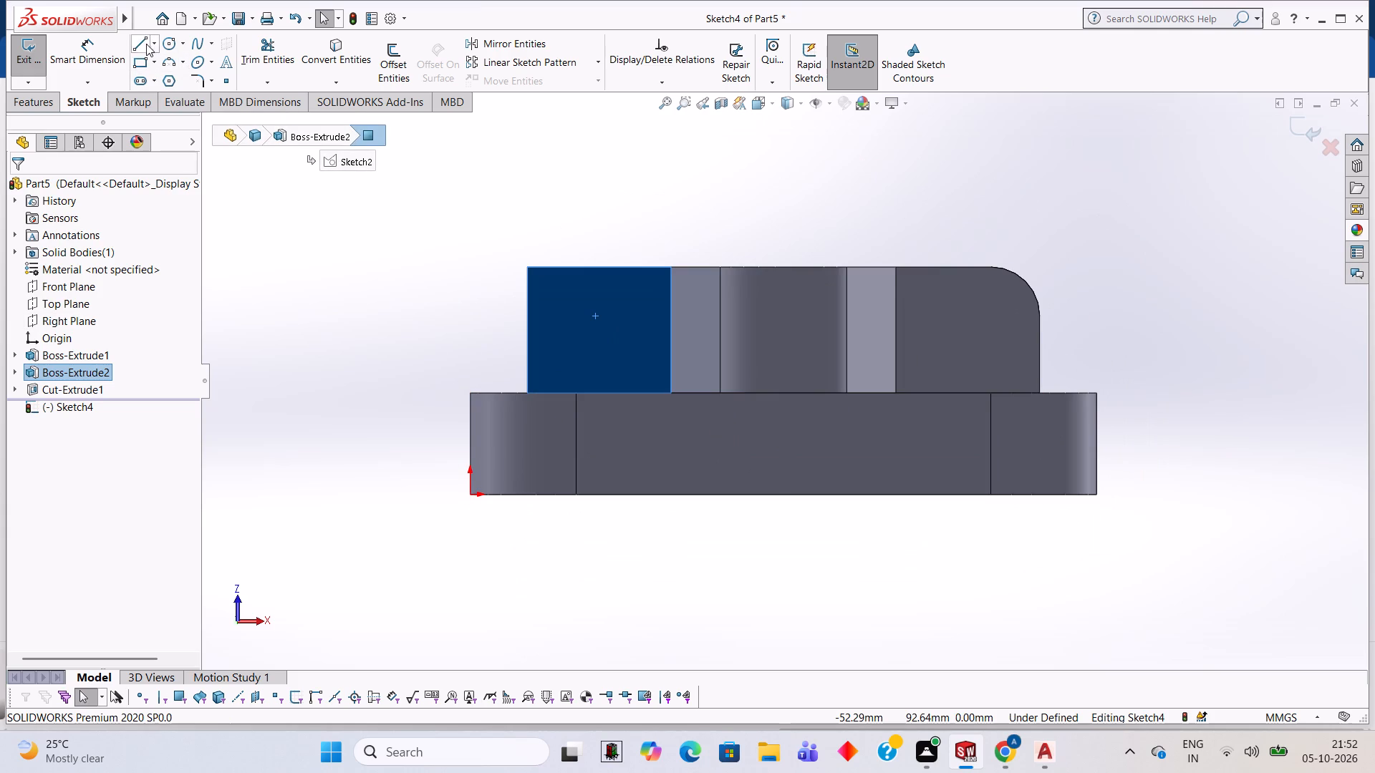
{"action": "left_click", "coordinate": [144, 43]}
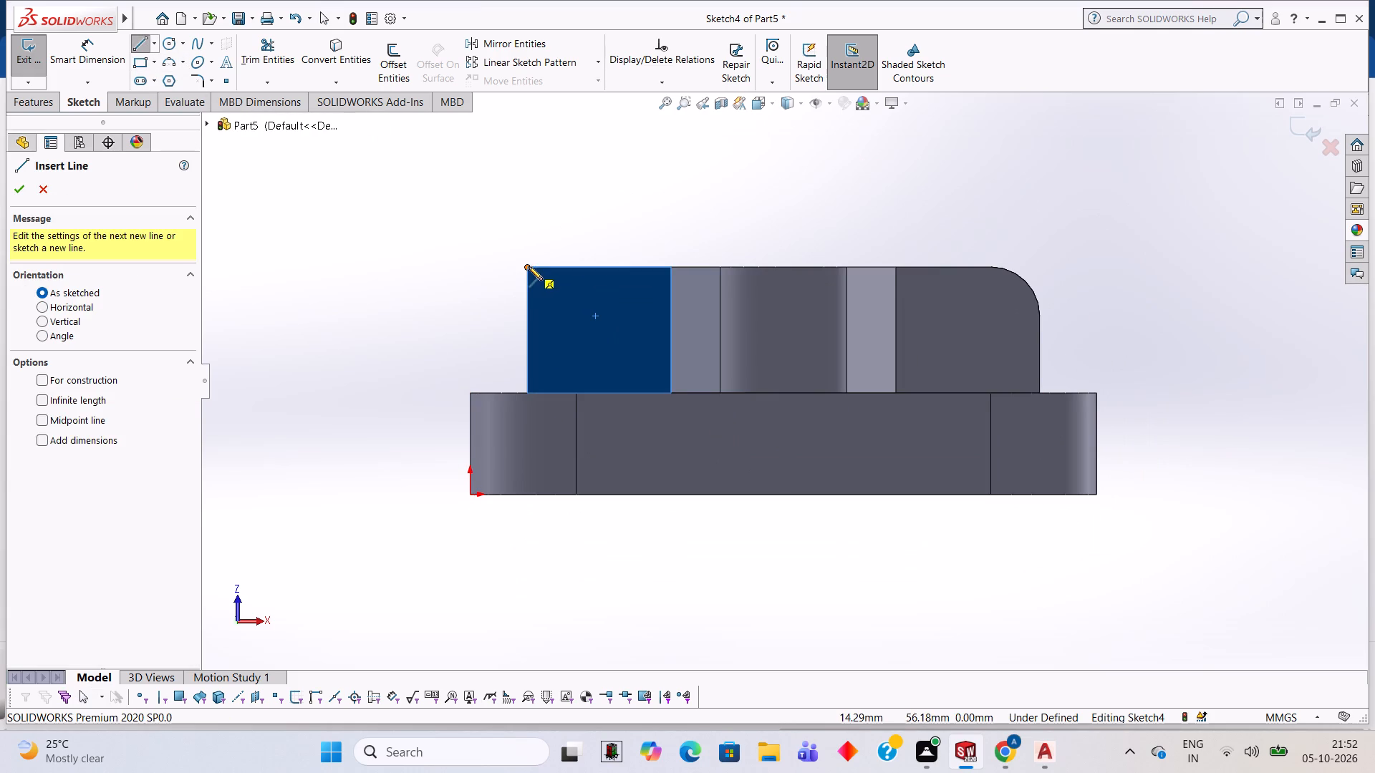
{"action": "left_click", "coordinate": [529, 266]}
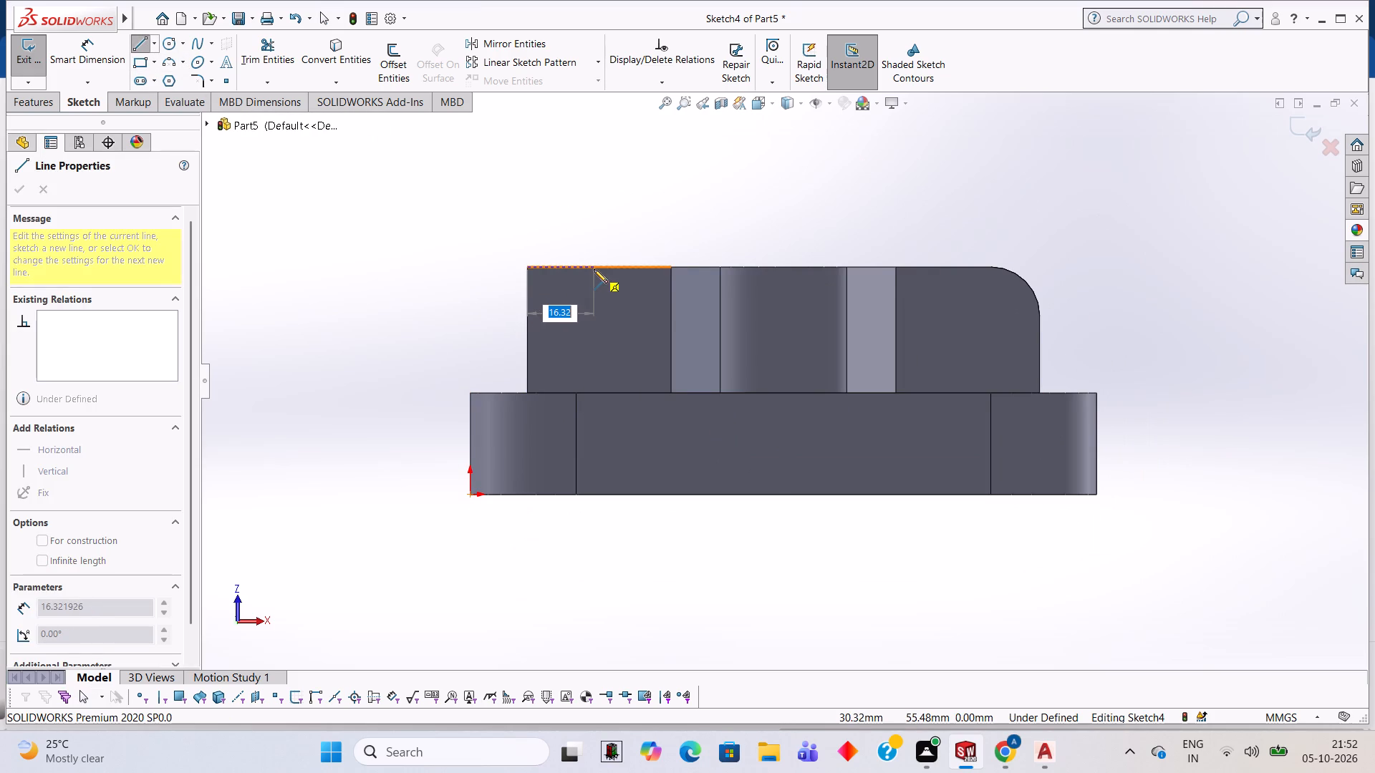
{"action": "type", "text": "12"}
{"action": "key", "text": "Return"}
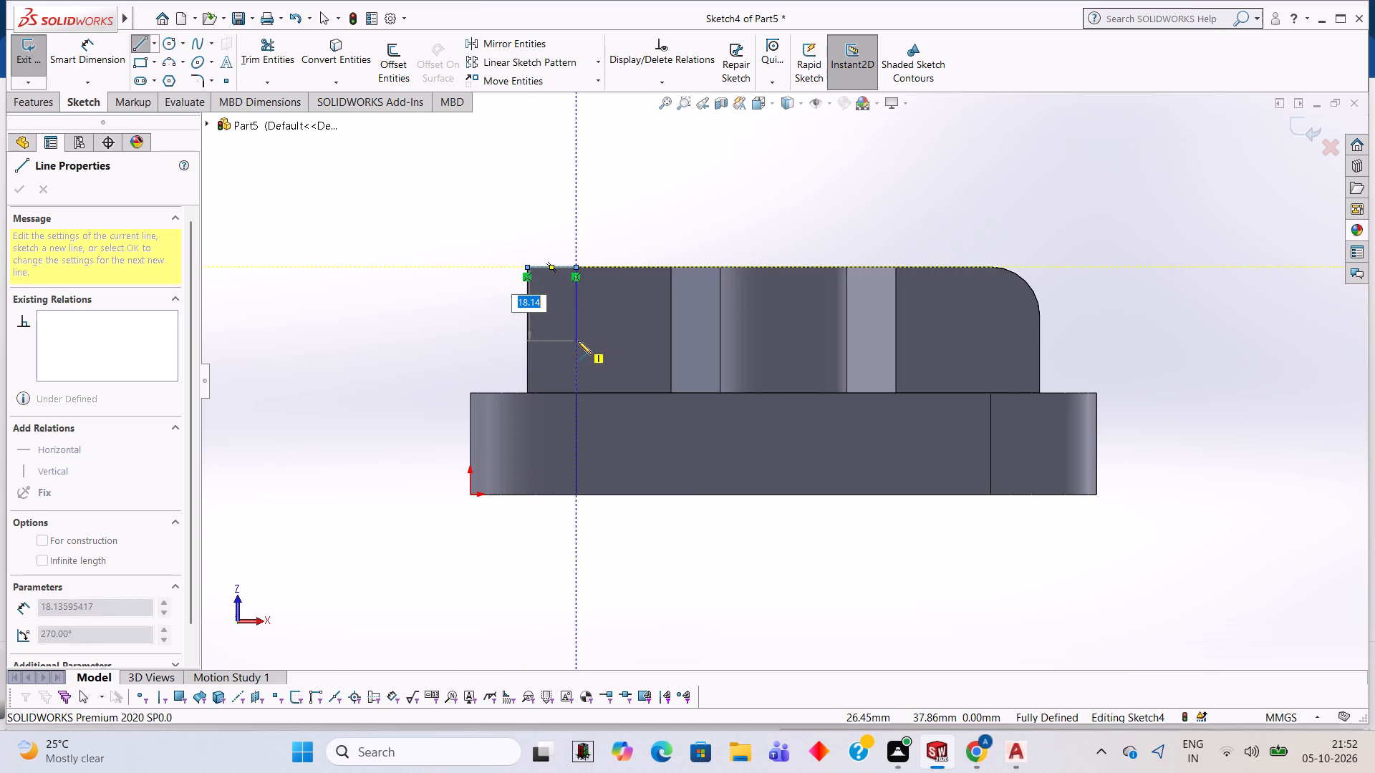
{"action": "type", "text": "12"}
{"action": "key", "text": "Return"}
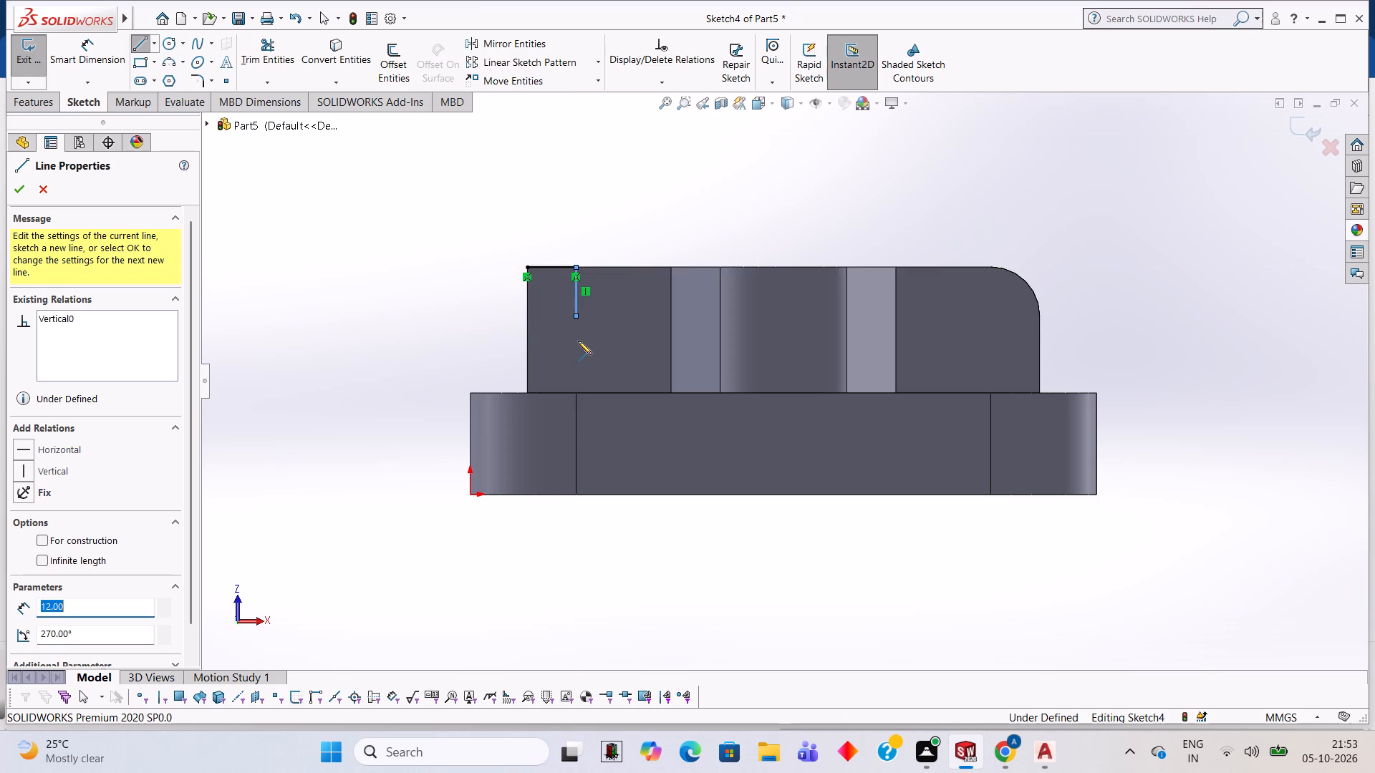
{"action": "key", "text": "Escape"}
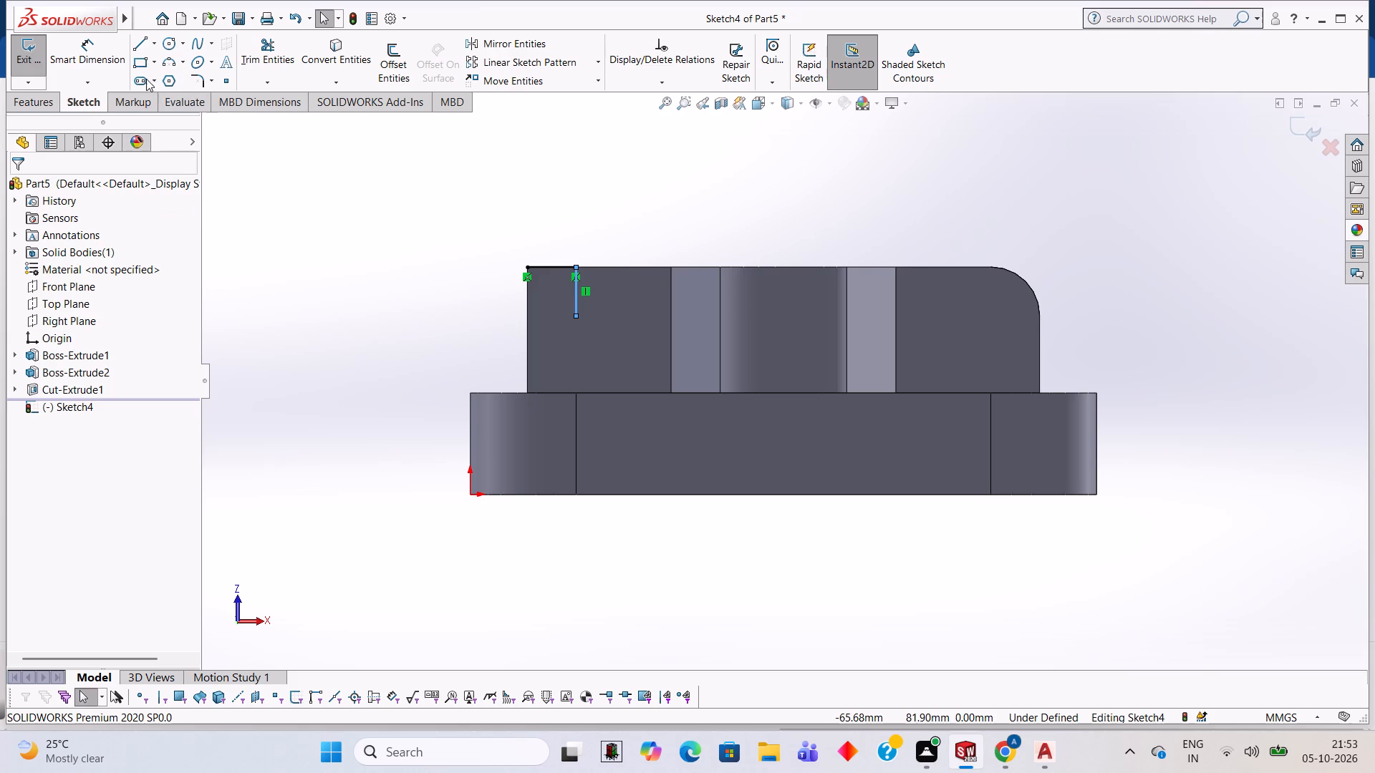
Draw a 12 mm radius circle centred on the lower end of the vertical line.
{"action": "left_click", "coordinate": [174, 43]}
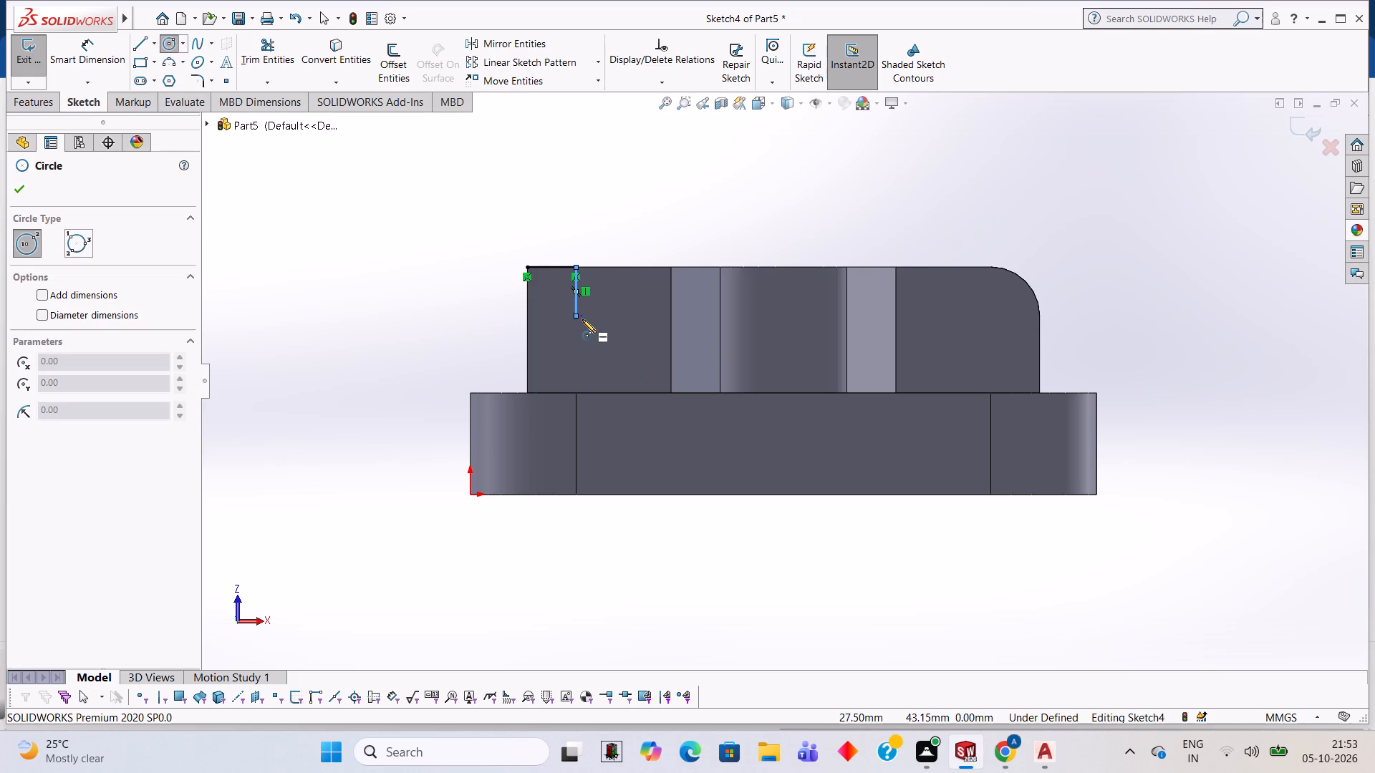
{"action": "left_click", "coordinate": [576, 316]}
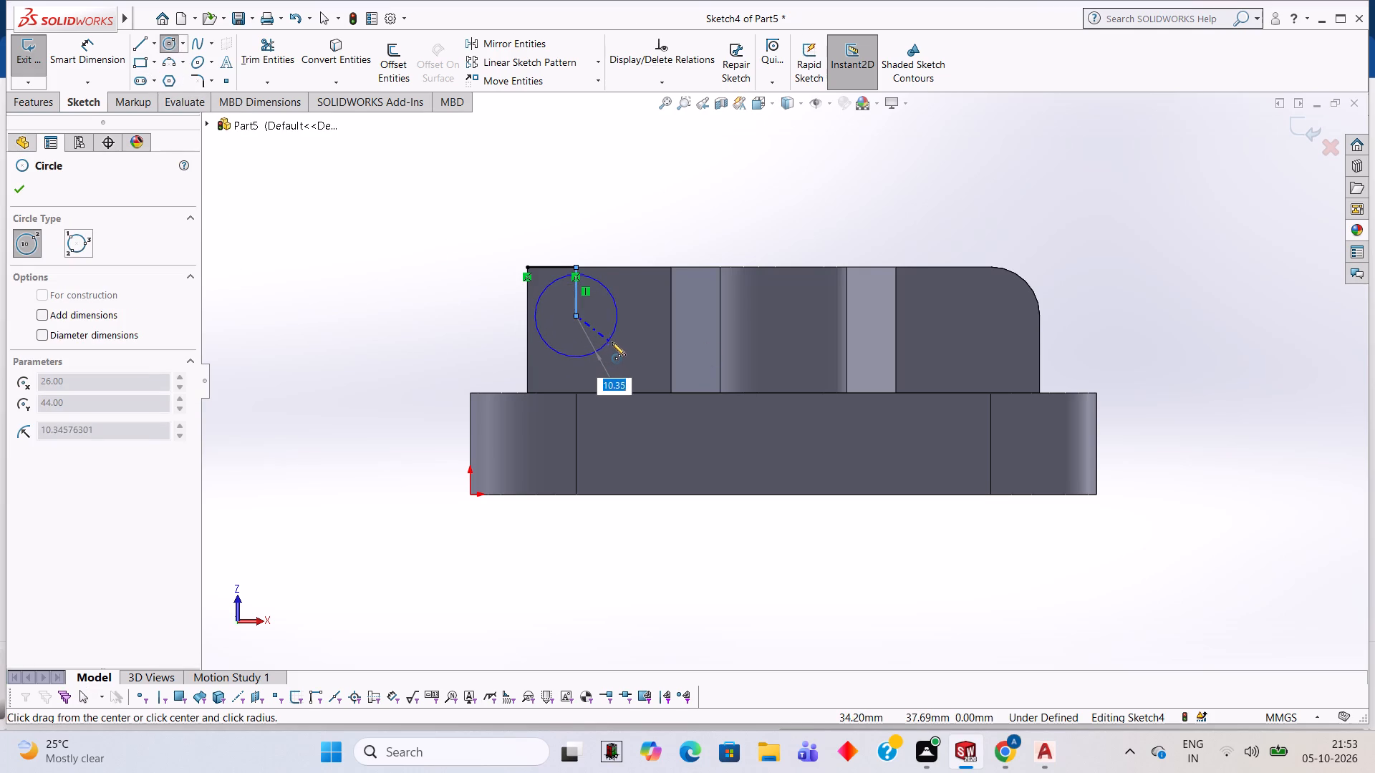
{"action": "type", "text": "12"}
{"action": "key", "text": "Return"}
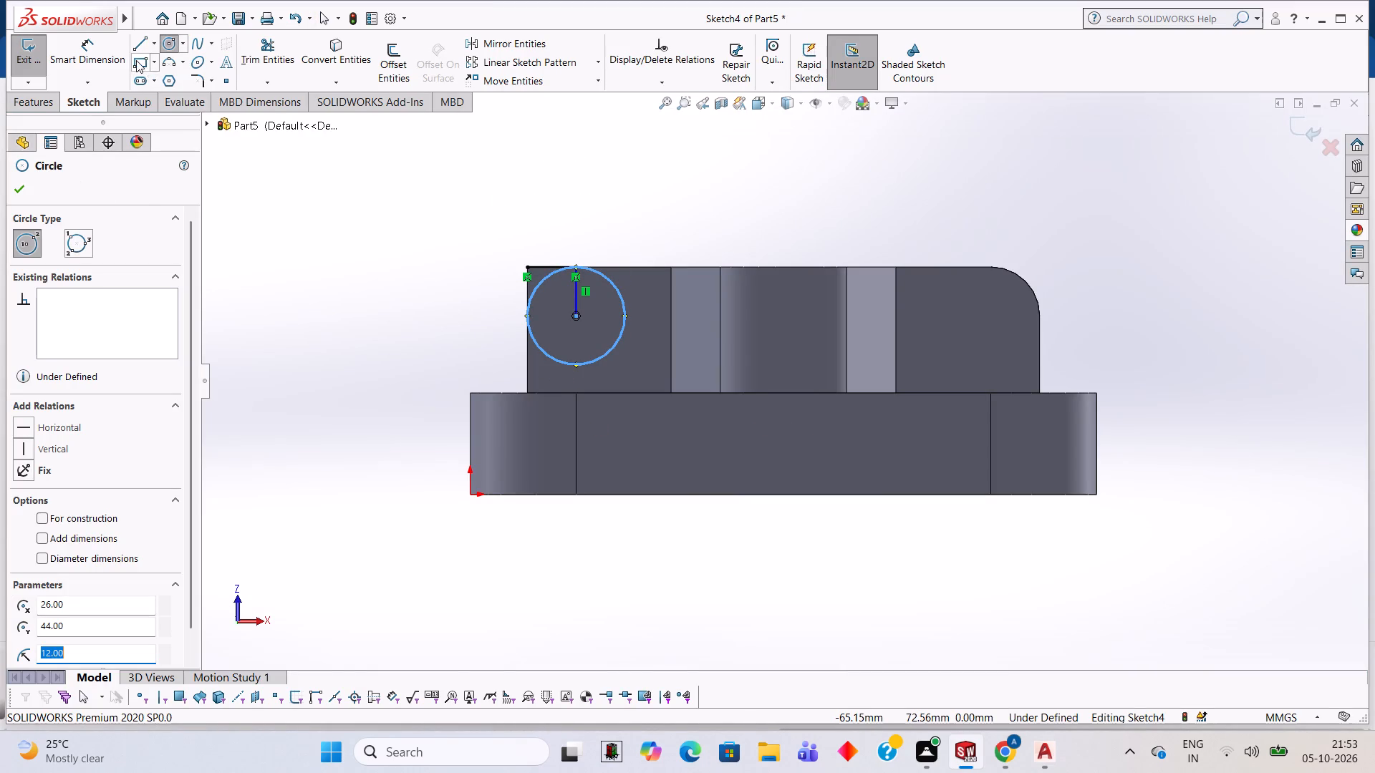
Draw a 12 mm vertical line along the arm's outer edge from the top corner to the circle's outermost point.
{"action": "left_click", "coordinate": [140, 42]}
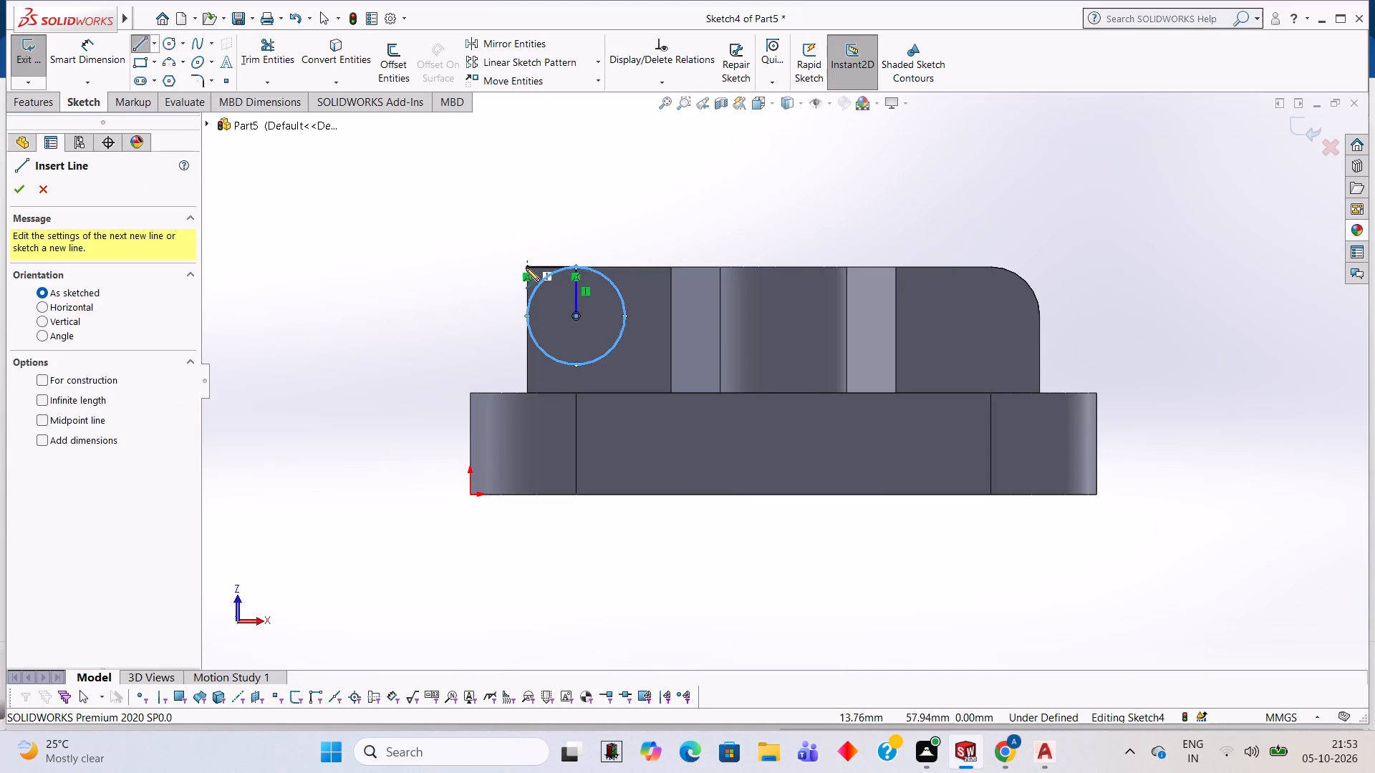
{"action": "left_click", "coordinate": [526, 268]}
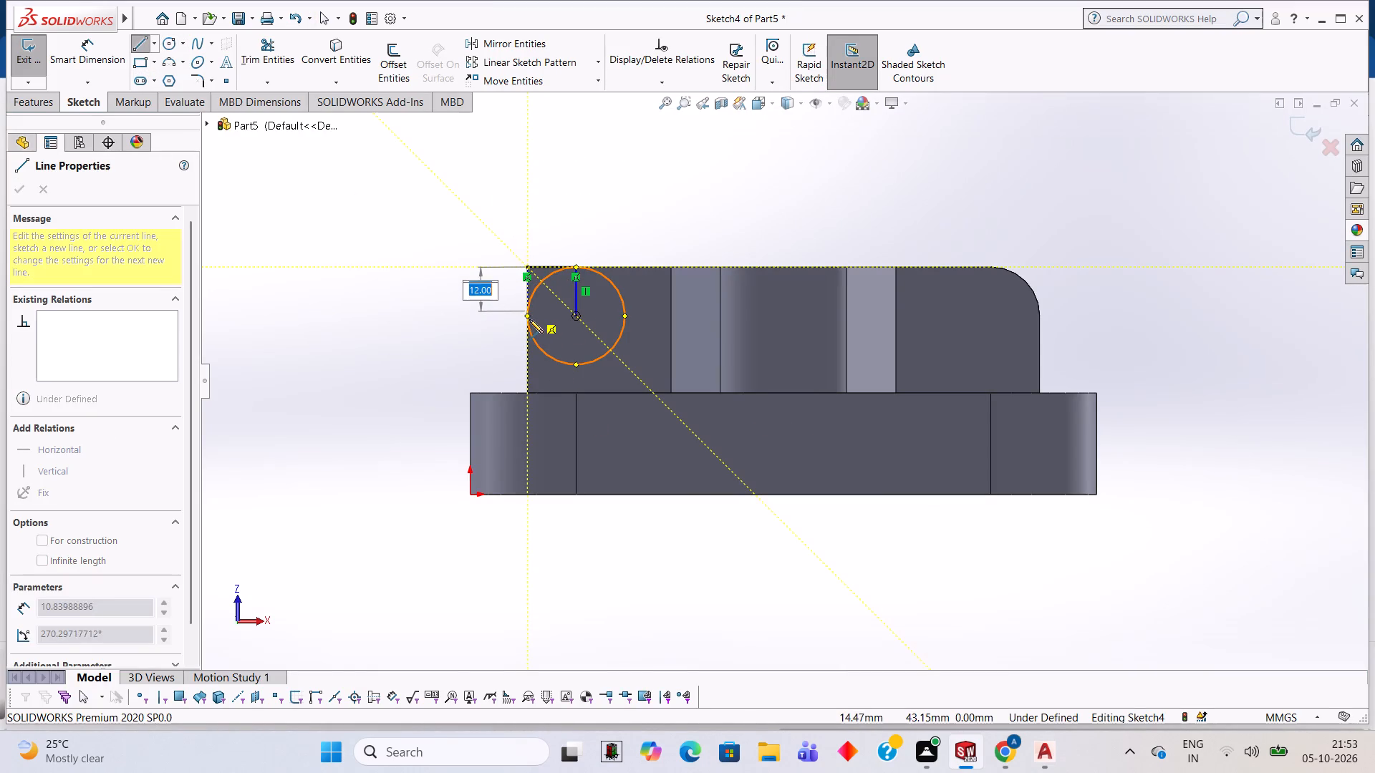
{"action": "left_click", "coordinate": [526, 318]}
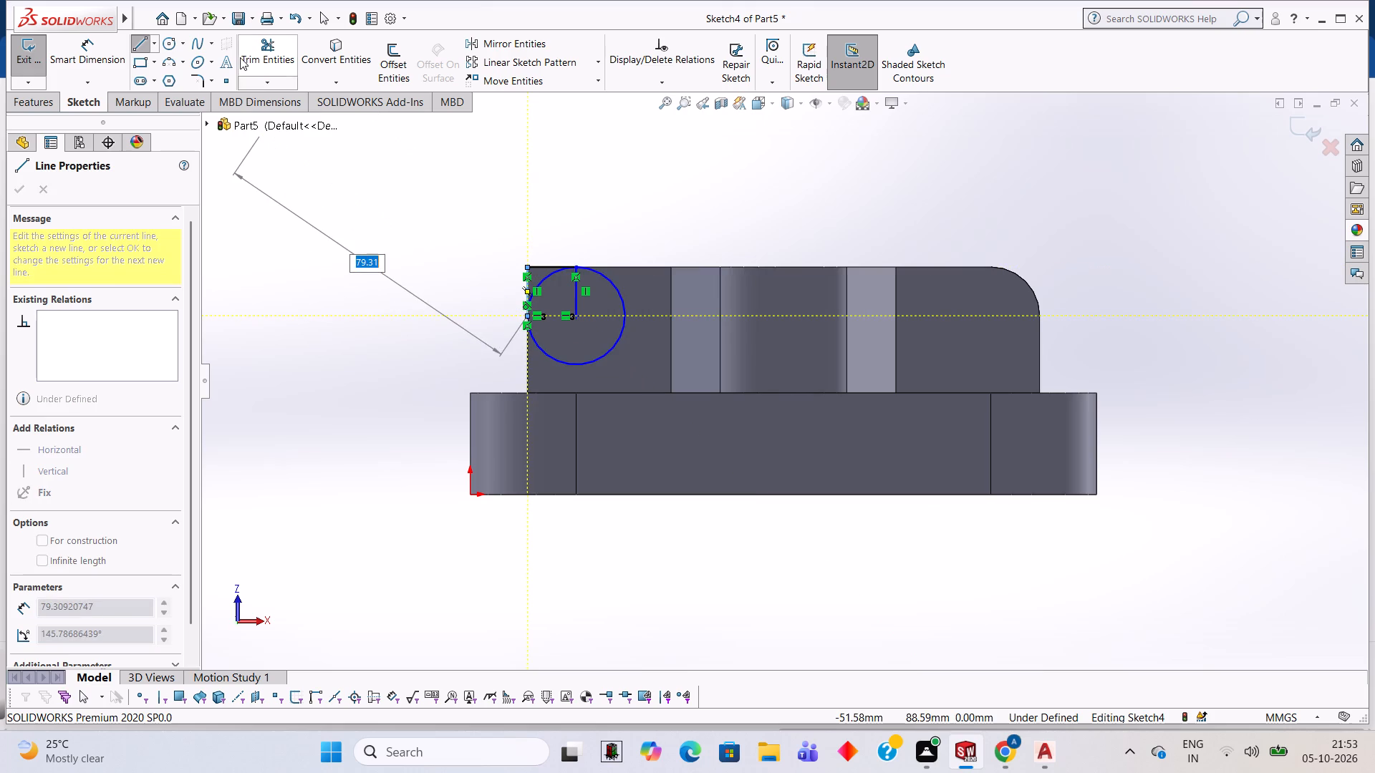
Trim away the circle's excess and the inner vertical line, leaving a quarter arc with the two corner lines.
{"action": "left_click", "coordinate": [240, 57]}
{"action": "left_click", "coordinate": [607, 351]}
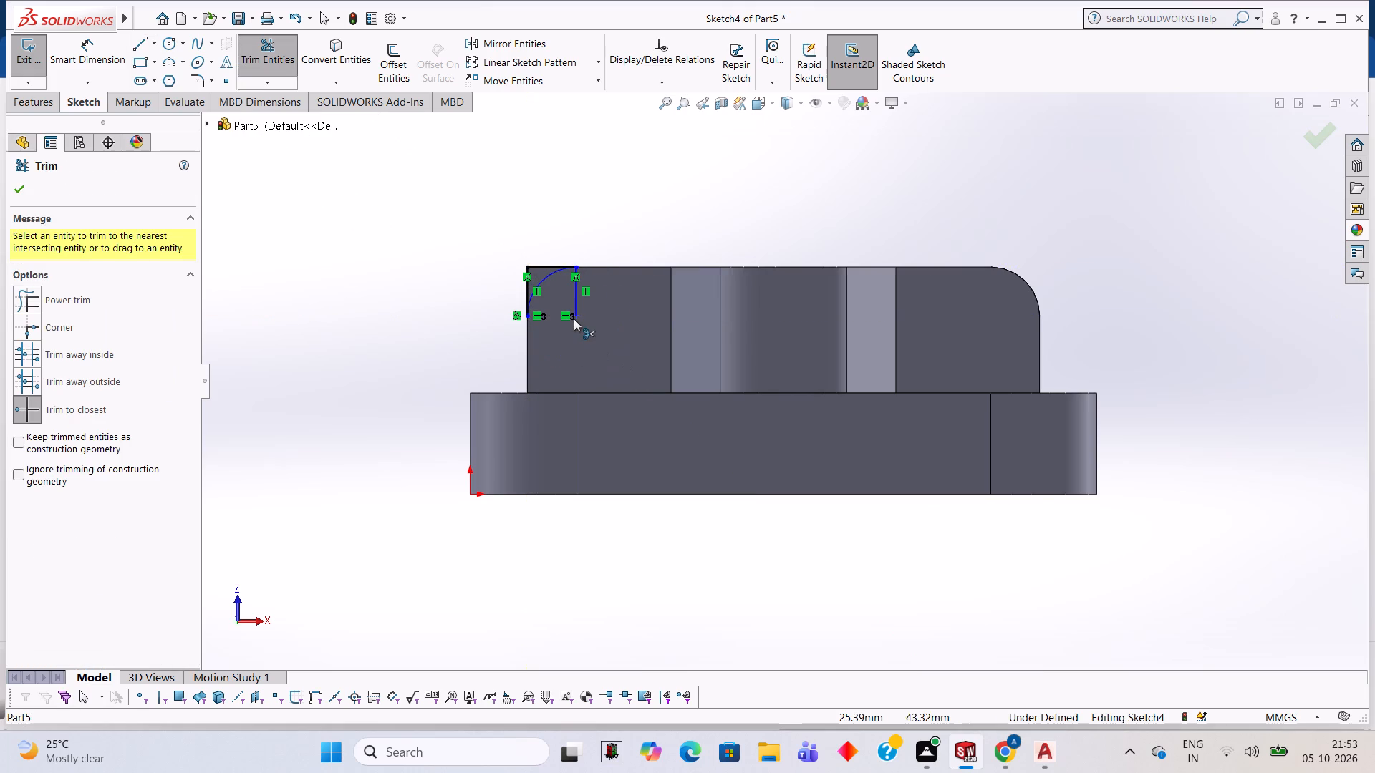
{"action": "left_click", "coordinate": [574, 308]}
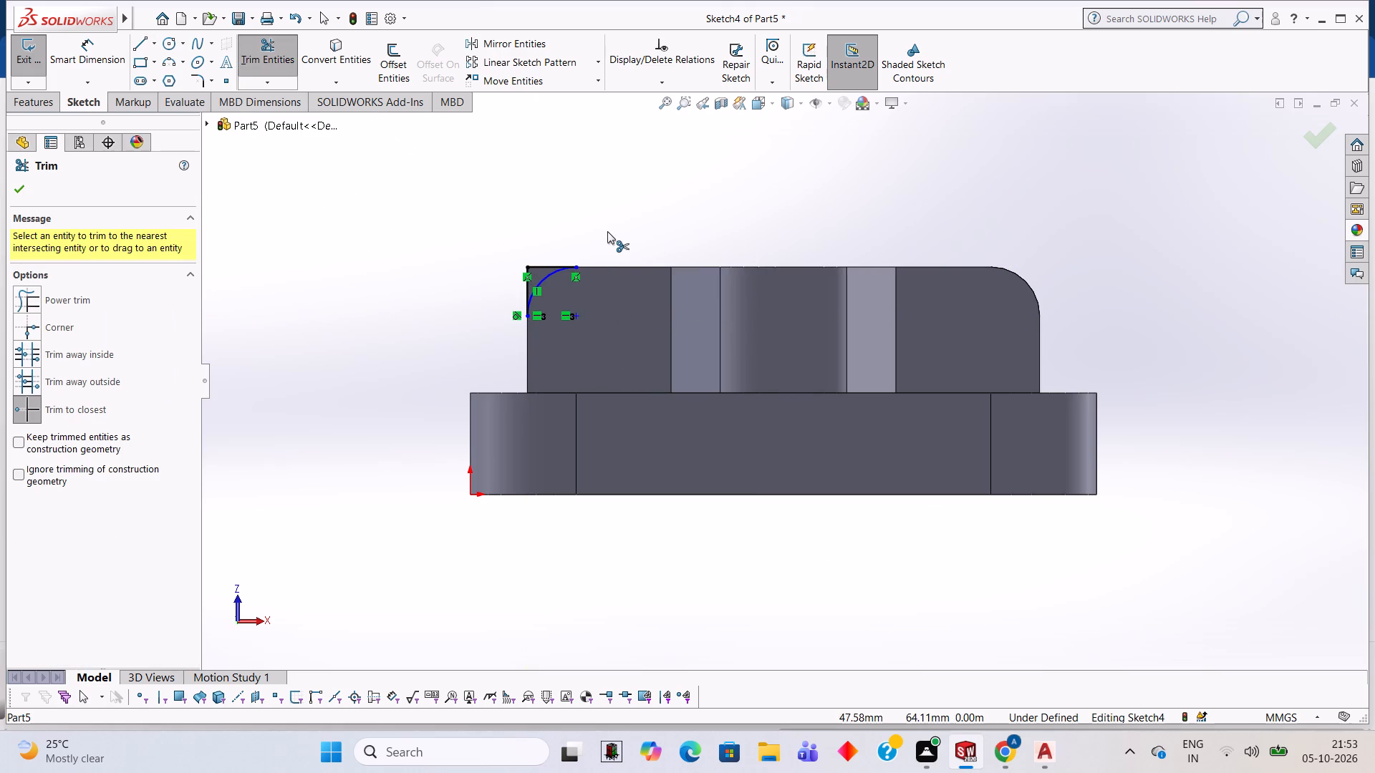
Cut-extrude the quarter-arc corner profile 50 mm blind through both left arms to round their outer corners.
{"action": "middle_click_drag", "start_coordinate": [597, 231], "coordinate": [612, 316]}
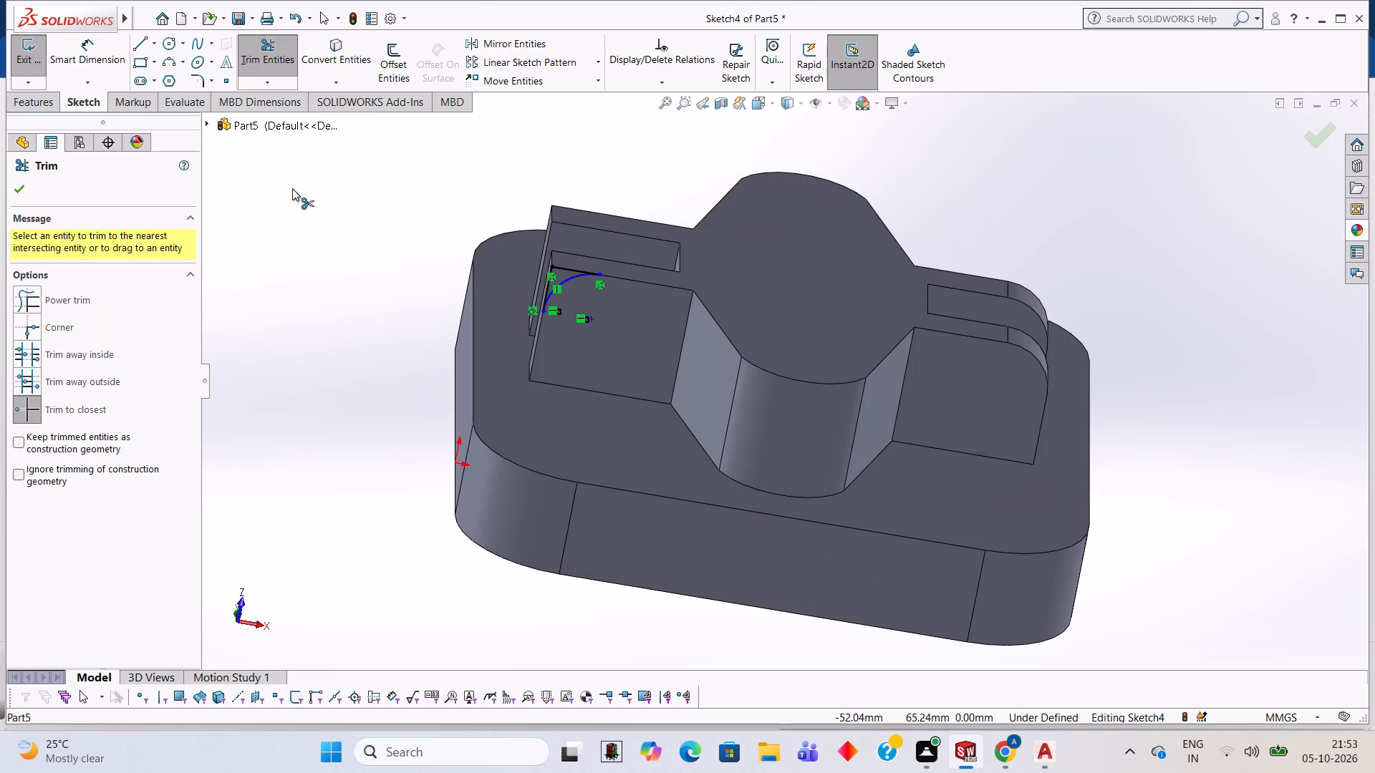
{"action": "left_click", "coordinate": [30, 107]}
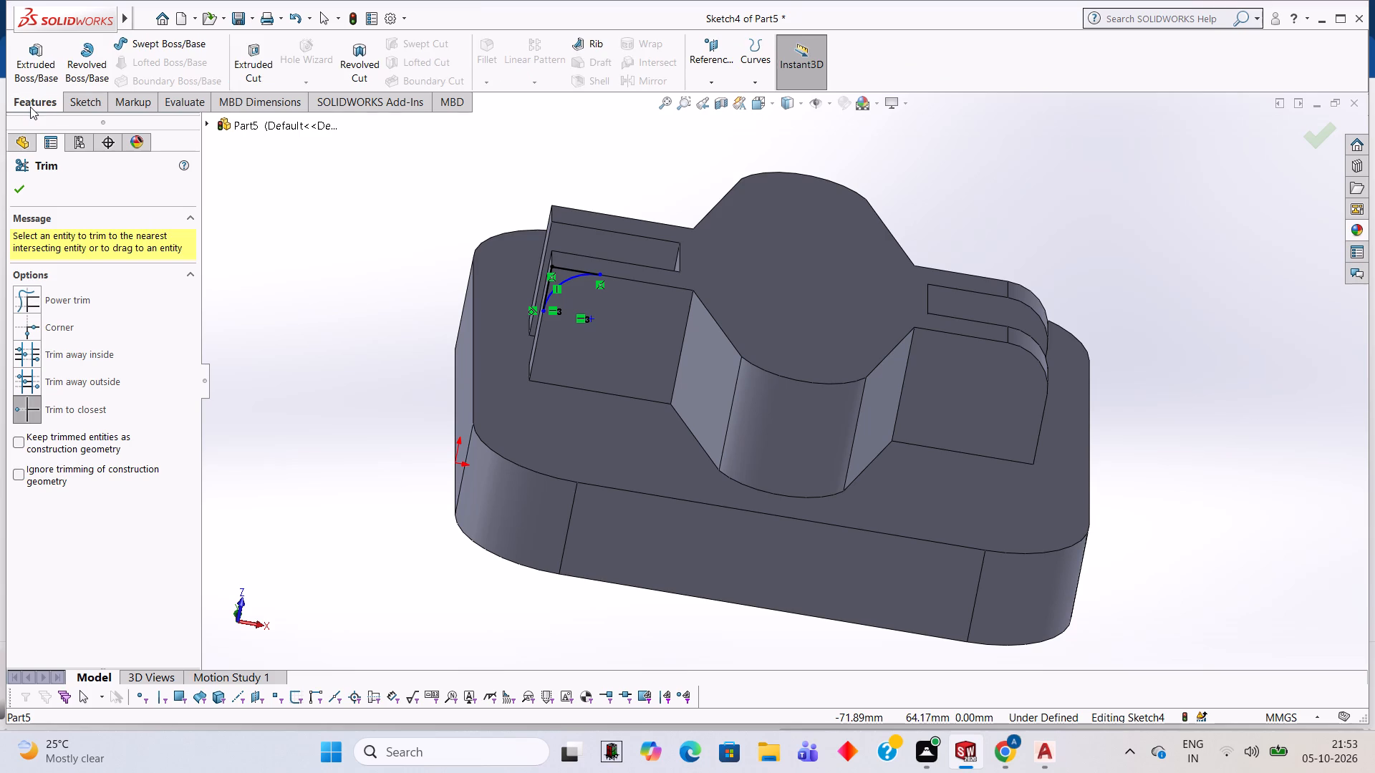
{"action": "left_click", "coordinate": [250, 53]}
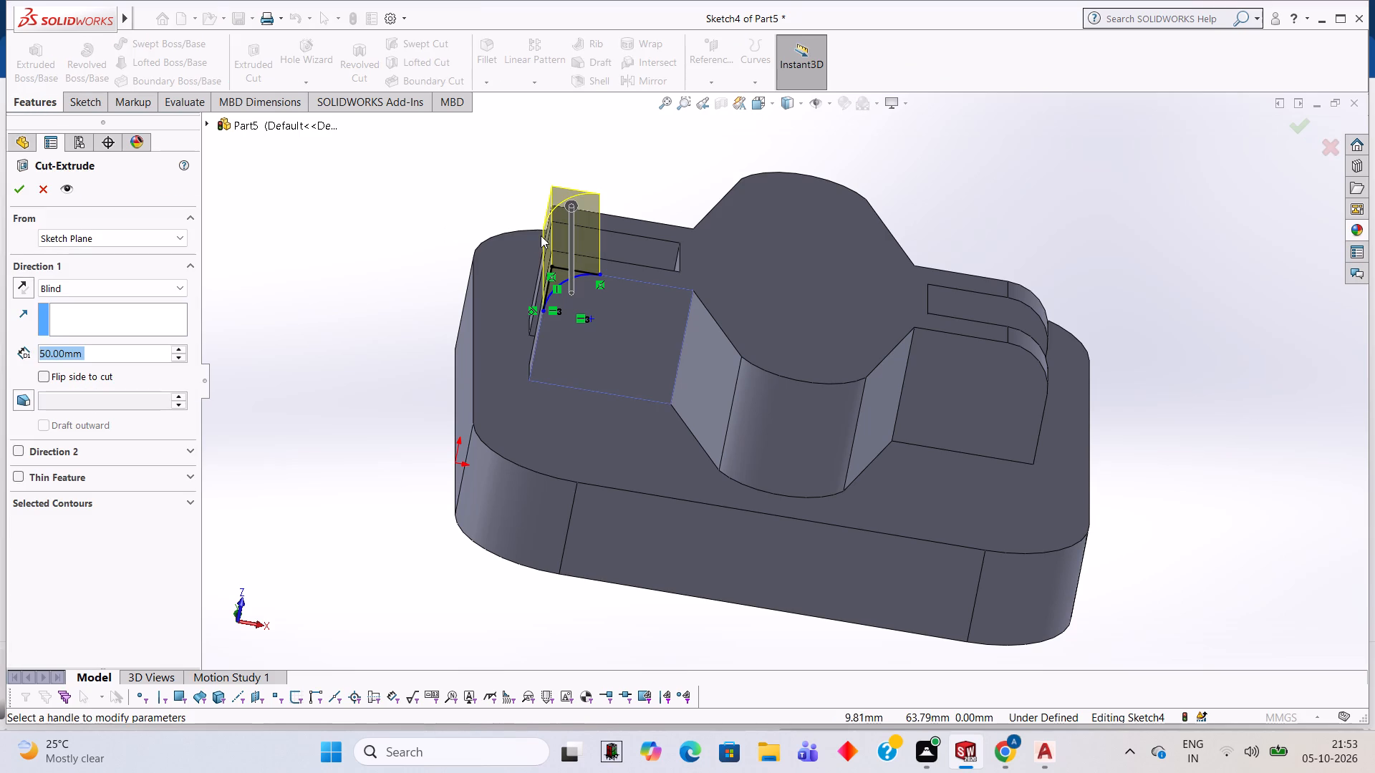
{"action": "middle_click_drag", "start_coordinate": [462, 216], "coordinate": [483, 351]}
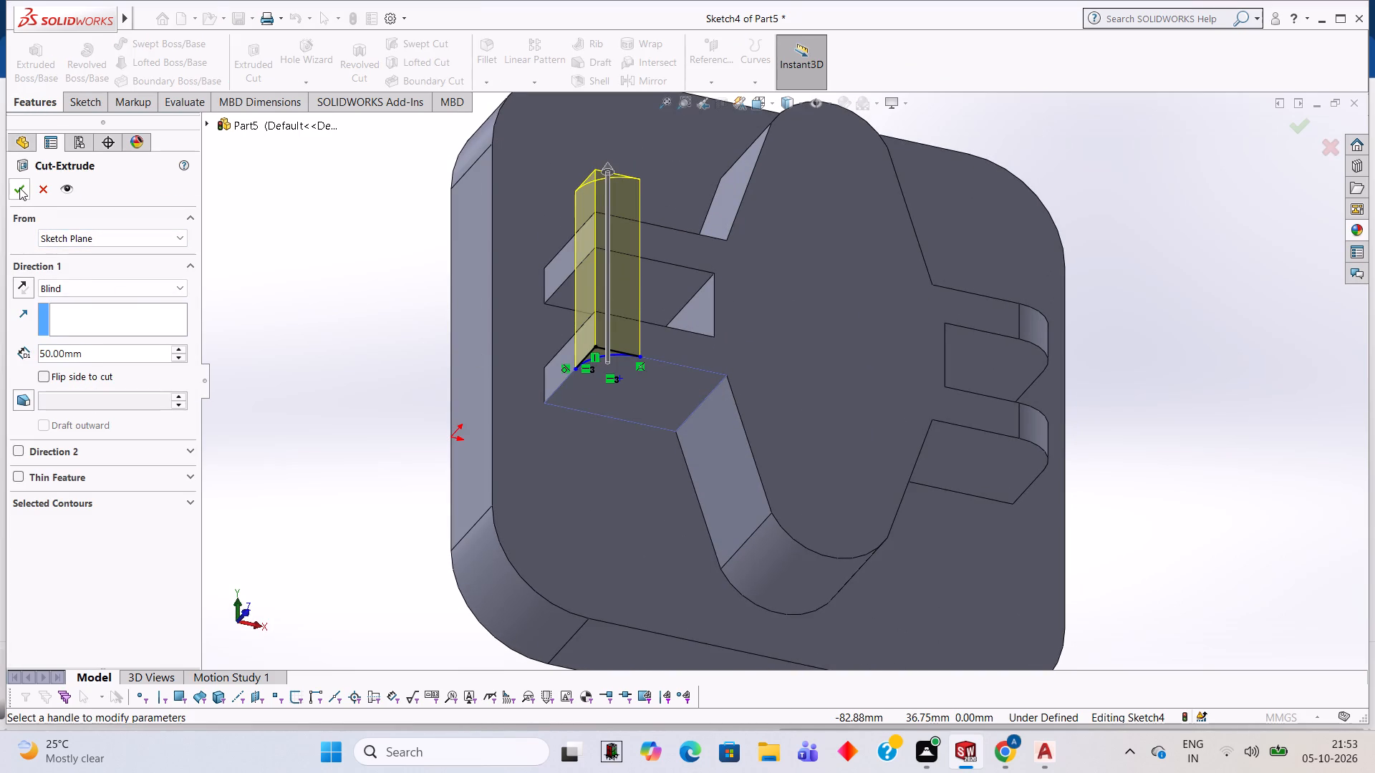
{"action": "left_click", "coordinate": [19, 188]}
{"action": "left_click", "coordinate": [272, 290]}
Inspect the rounded arms, the central boss and the base block from several sides.
{"action": "middle_click_drag", "start_coordinate": [806, 311], "coordinate": [792, 201]}
{"action": "scroll", "coordinate": [807, 266], "scroll_direction": "up", "scroll_amount": 1}
{"action": "scroll", "coordinate": [829, 324], "scroll_direction": "up", "scroll_amount": 1}
{"action": "middle_click_drag", "start_coordinate": [972, 366], "coordinate": [959, 329]}
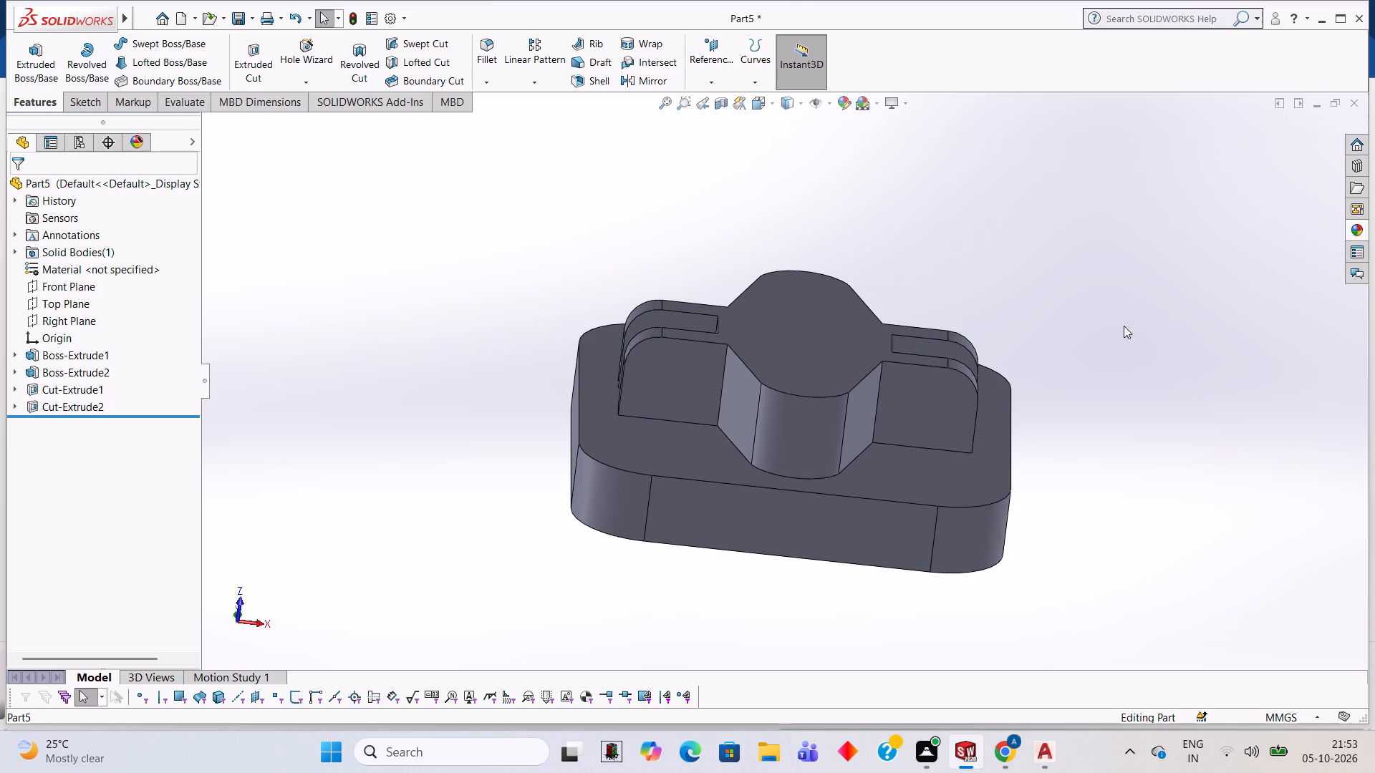
{"action": "middle_click_drag", "start_coordinate": [1164, 248], "coordinate": [1140, 515]}
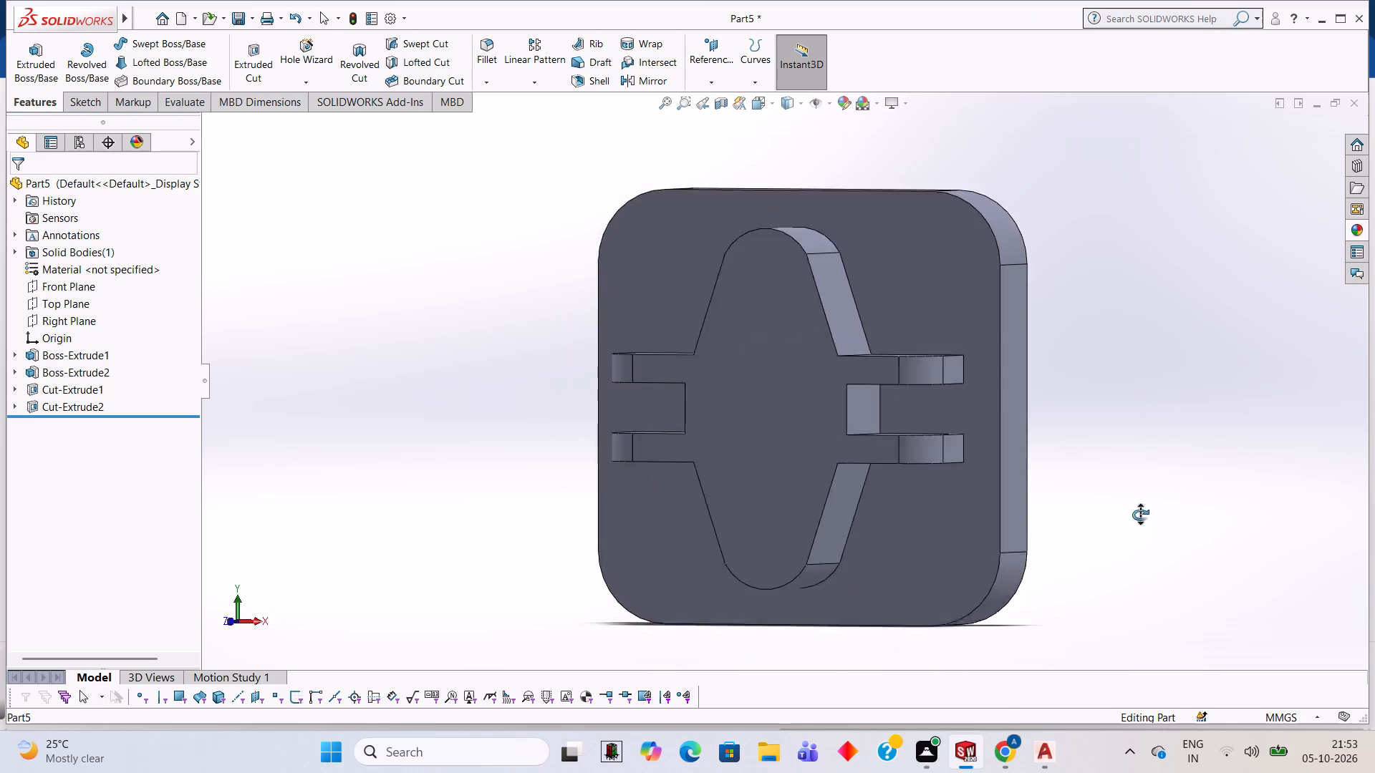
{"action": "middle_click_drag", "start_coordinate": [1140, 515], "coordinate": [1132, 502]}
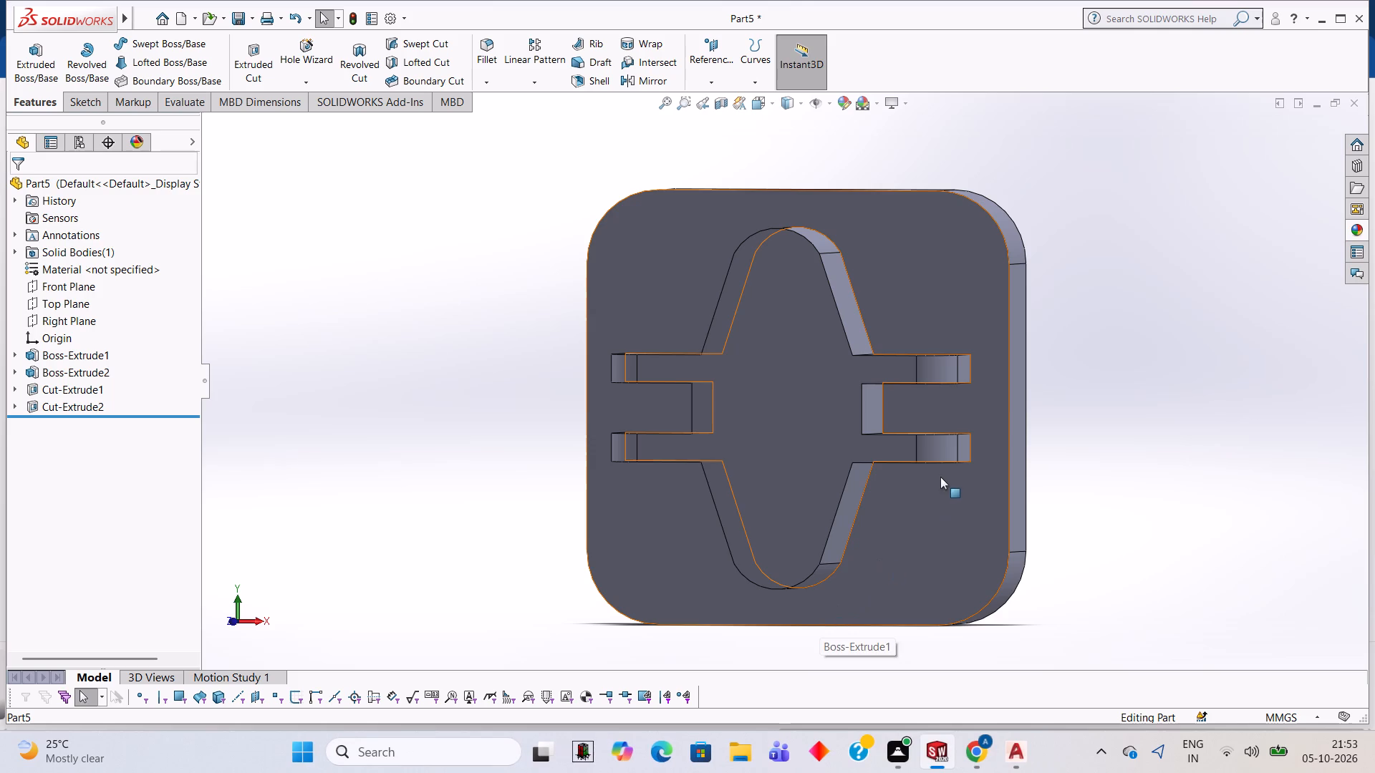
{"action": "middle_click_drag", "start_coordinate": [1150, 346], "coordinate": [1020, 360]}
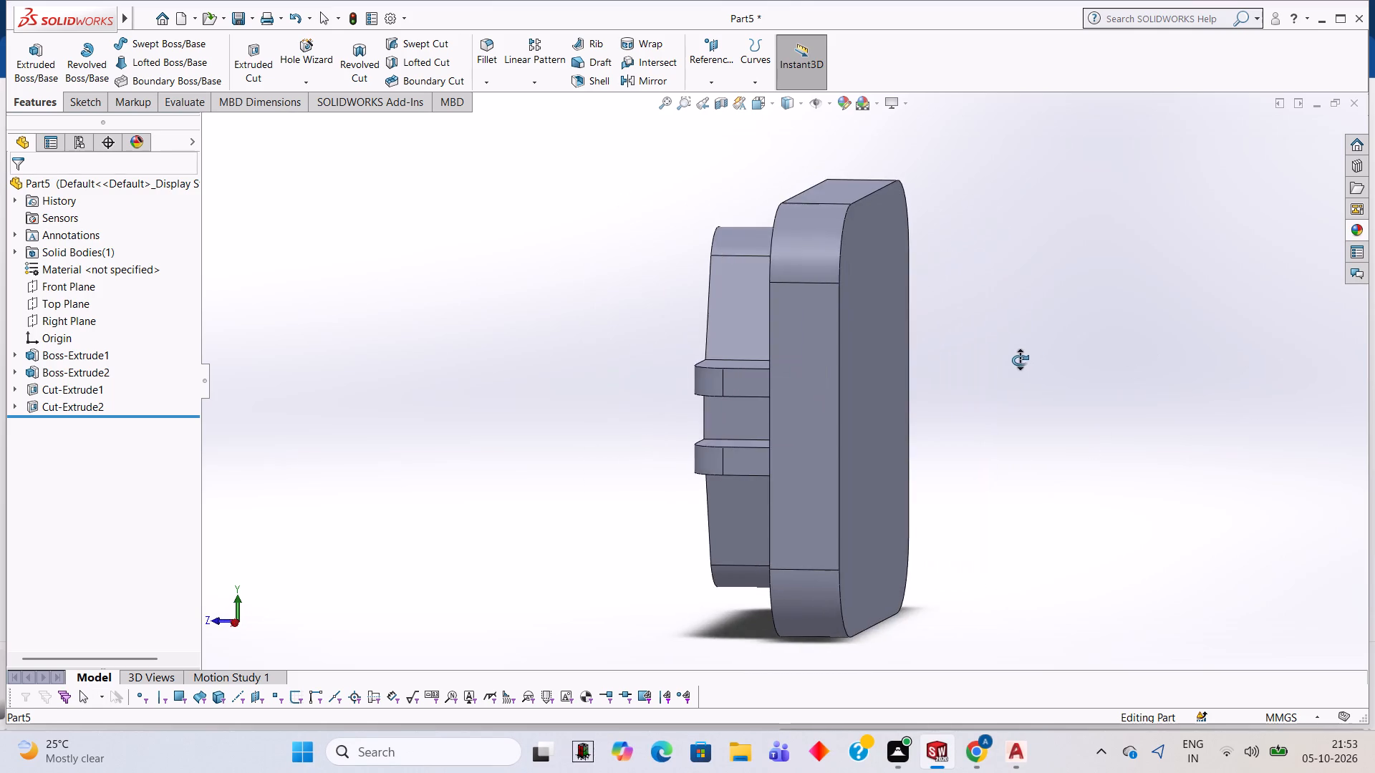
{"action": "middle_click_drag", "start_coordinate": [1020, 360], "coordinate": [1050, 371]}
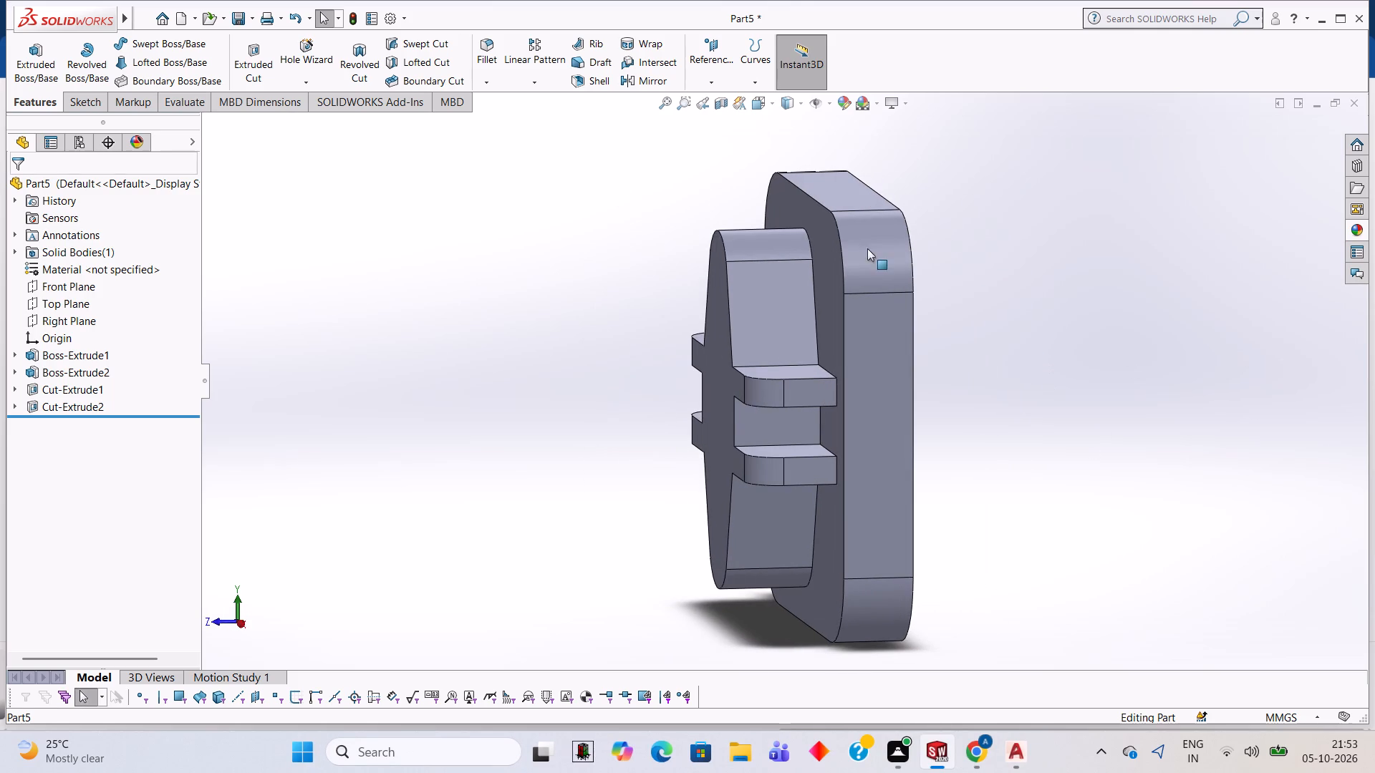
{"action": "middle_click_drag", "start_coordinate": [1112, 240], "coordinate": [1063, 342]}
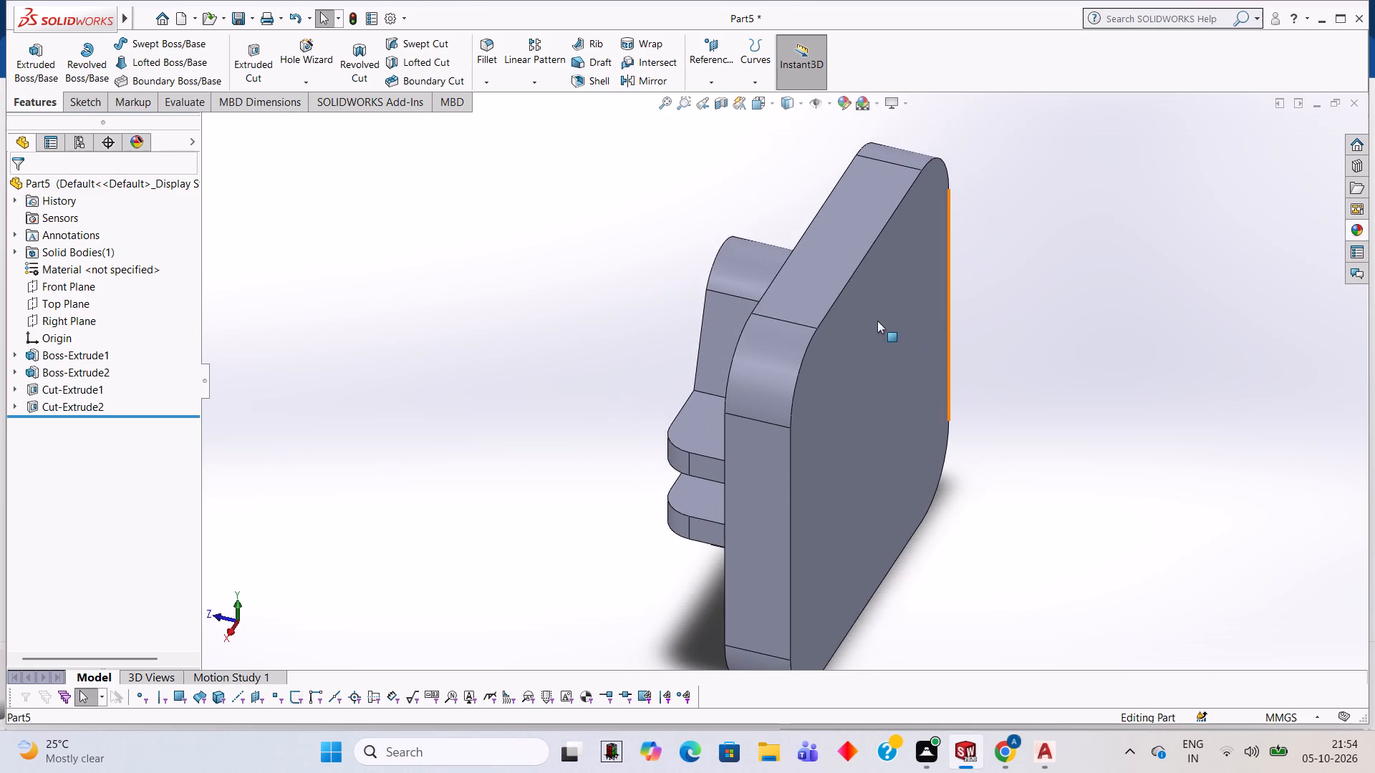
{"action": "middle_click_drag", "start_coordinate": [877, 321], "coordinate": [1005, 285]}
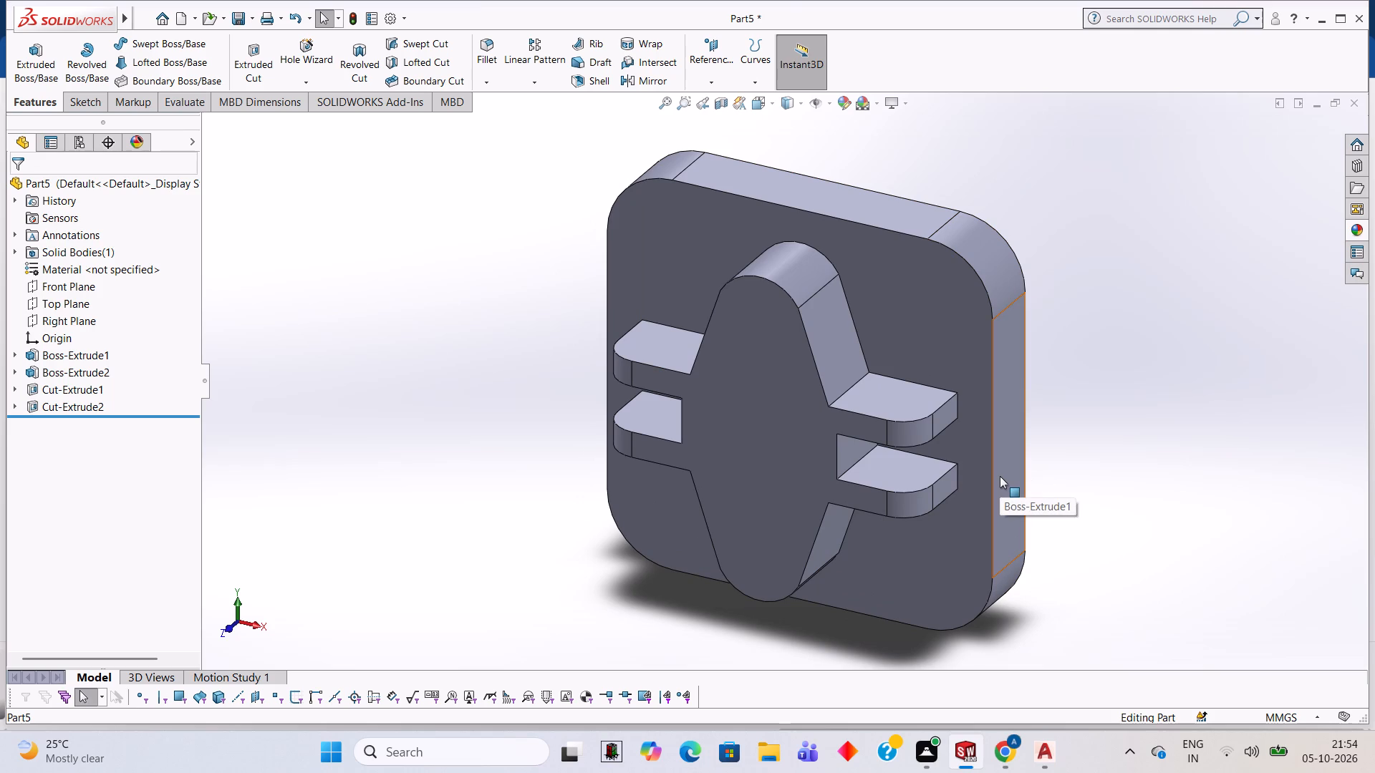
On the lower right arm's outer side face, sketch 5 mm radius circles centred on the right and left arms' corner arc centres.
{"action": "middle_click_drag", "start_coordinate": [888, 544], "coordinate": [930, 340]}
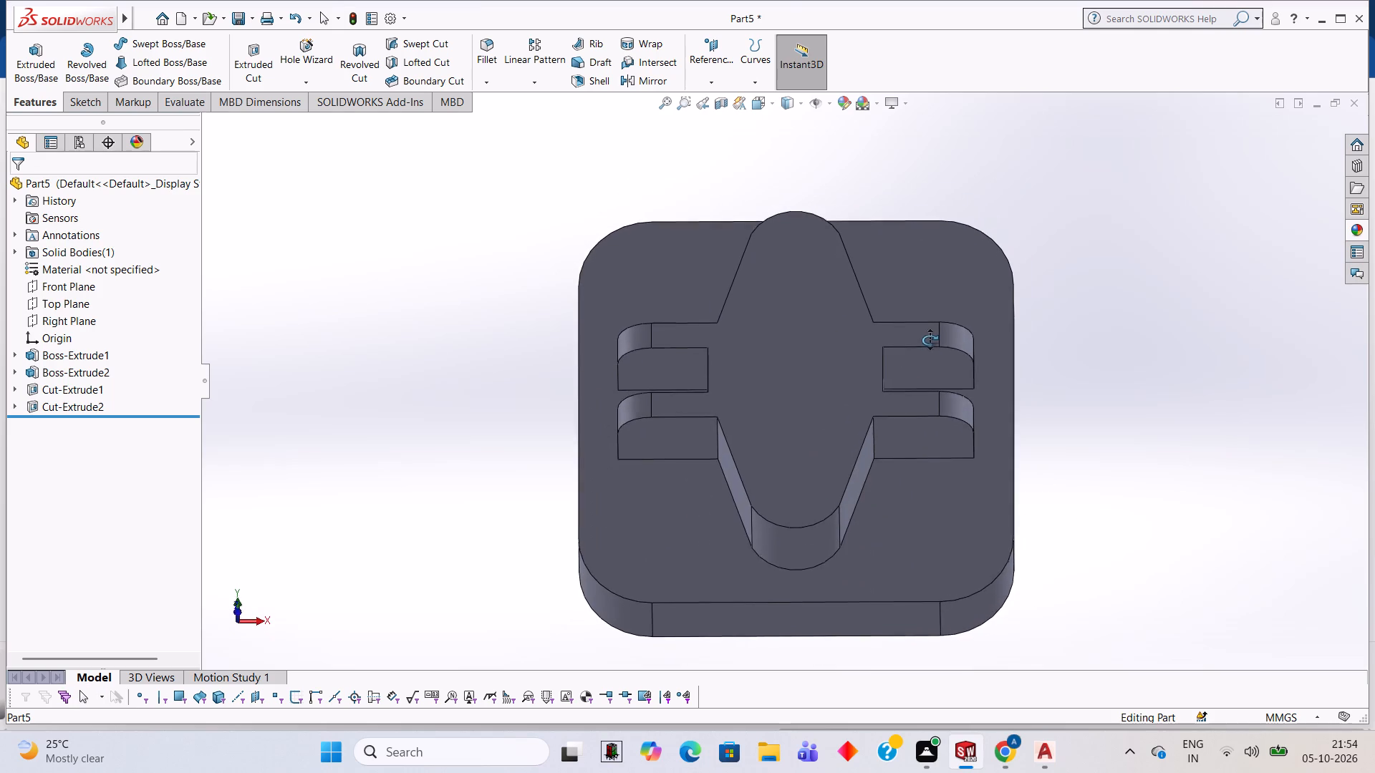
{"action": "middle_click_drag", "start_coordinate": [930, 340], "coordinate": [930, 336]}
{"action": "middle_click_drag", "start_coordinate": [870, 428], "coordinate": [879, 351]}
{"action": "left_click", "coordinate": [919, 414]}
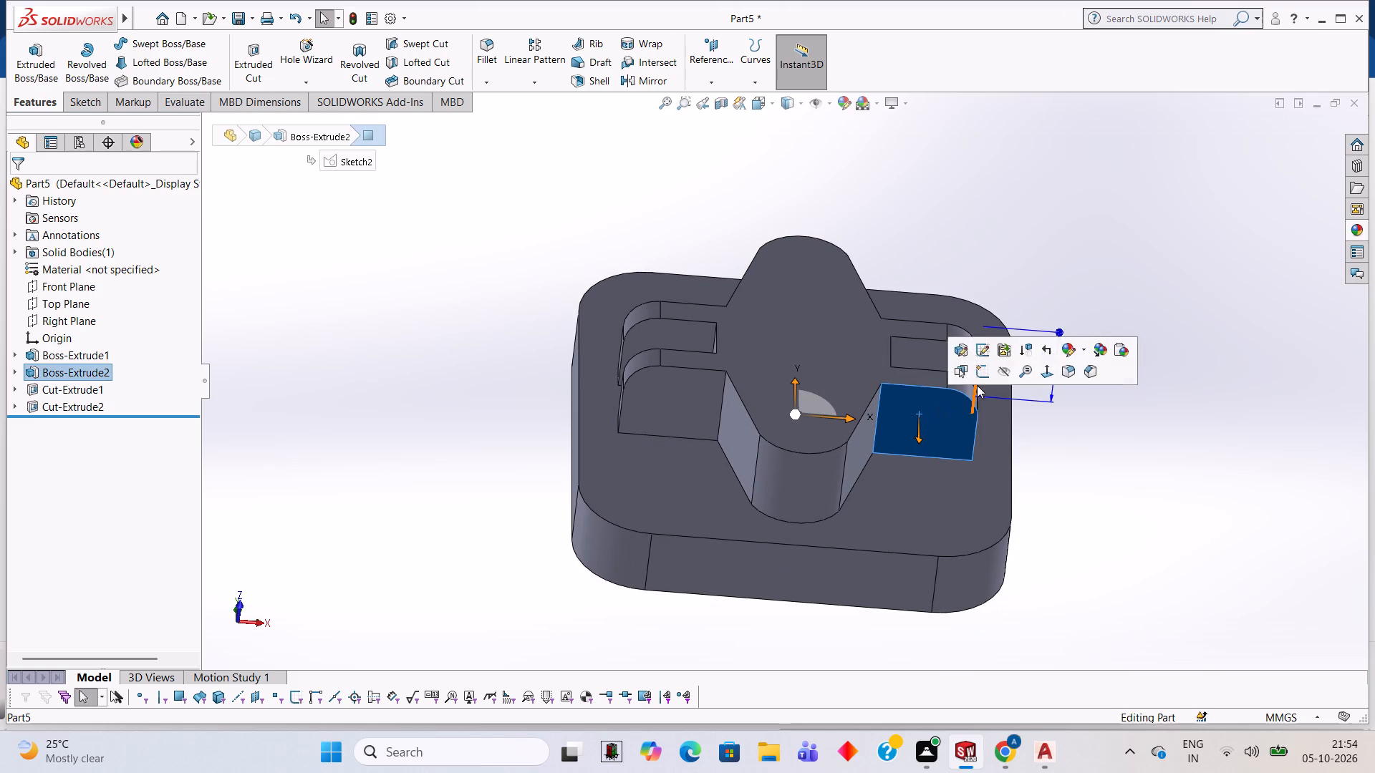
{"action": "left_click", "coordinate": [978, 369]}
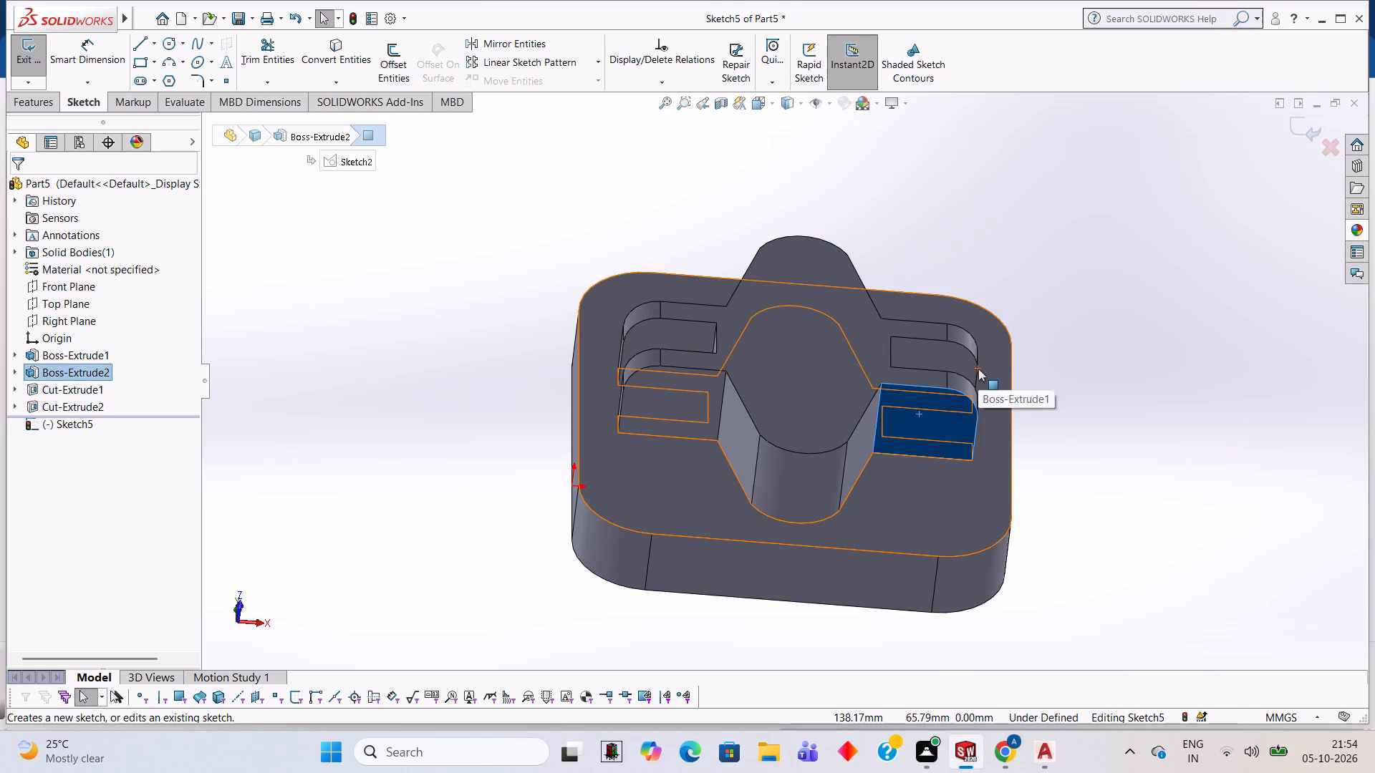
{"action": "key", "text": "ctrl+8"}
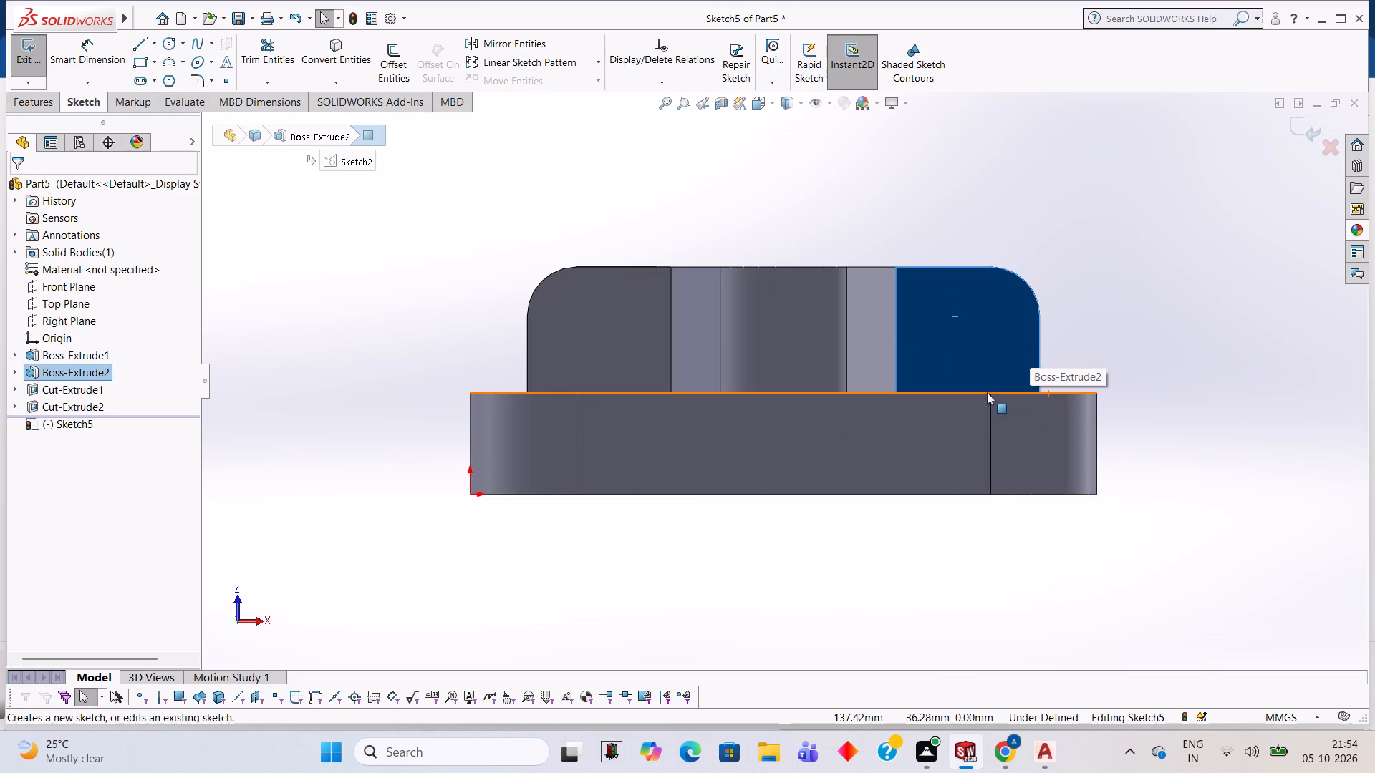
{"action": "left_click", "coordinate": [168, 52]}
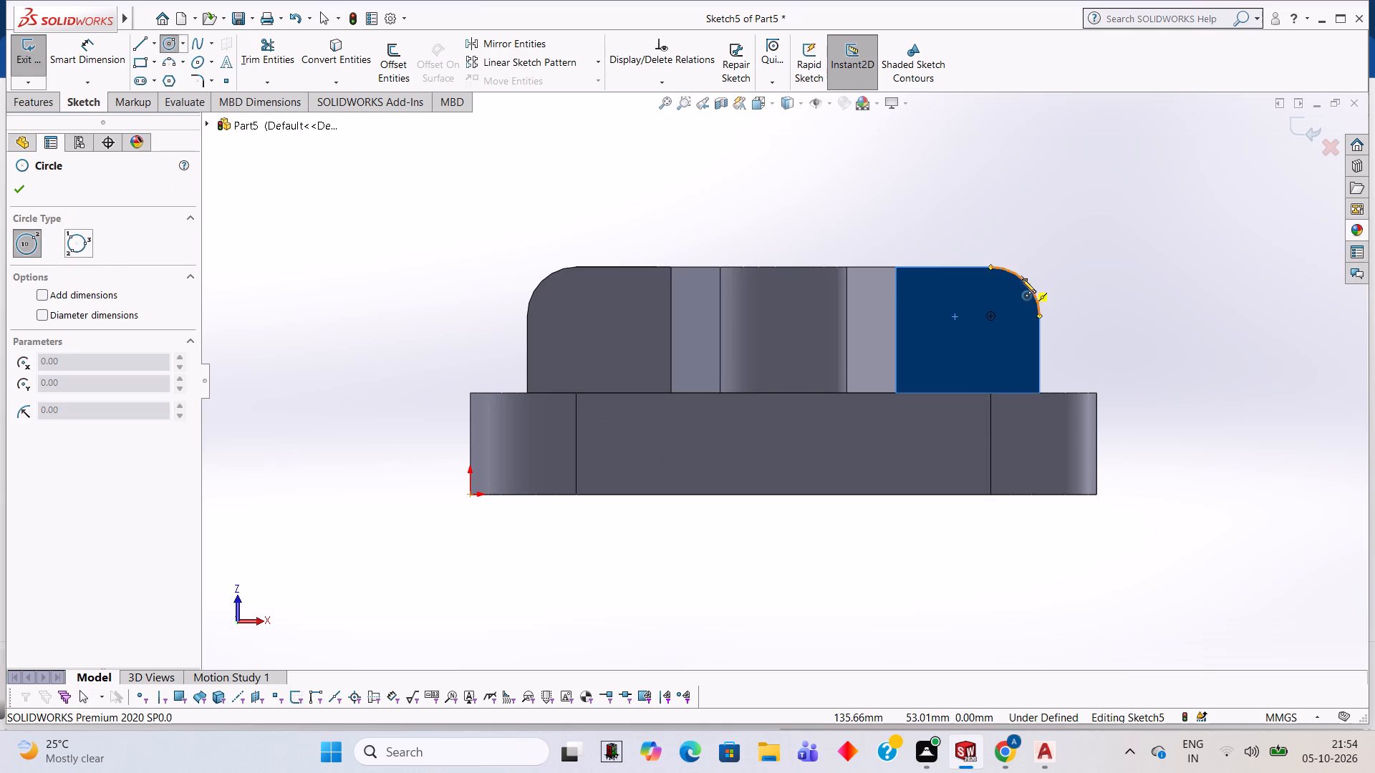
{"action": "left_click", "coordinate": [990, 316]}
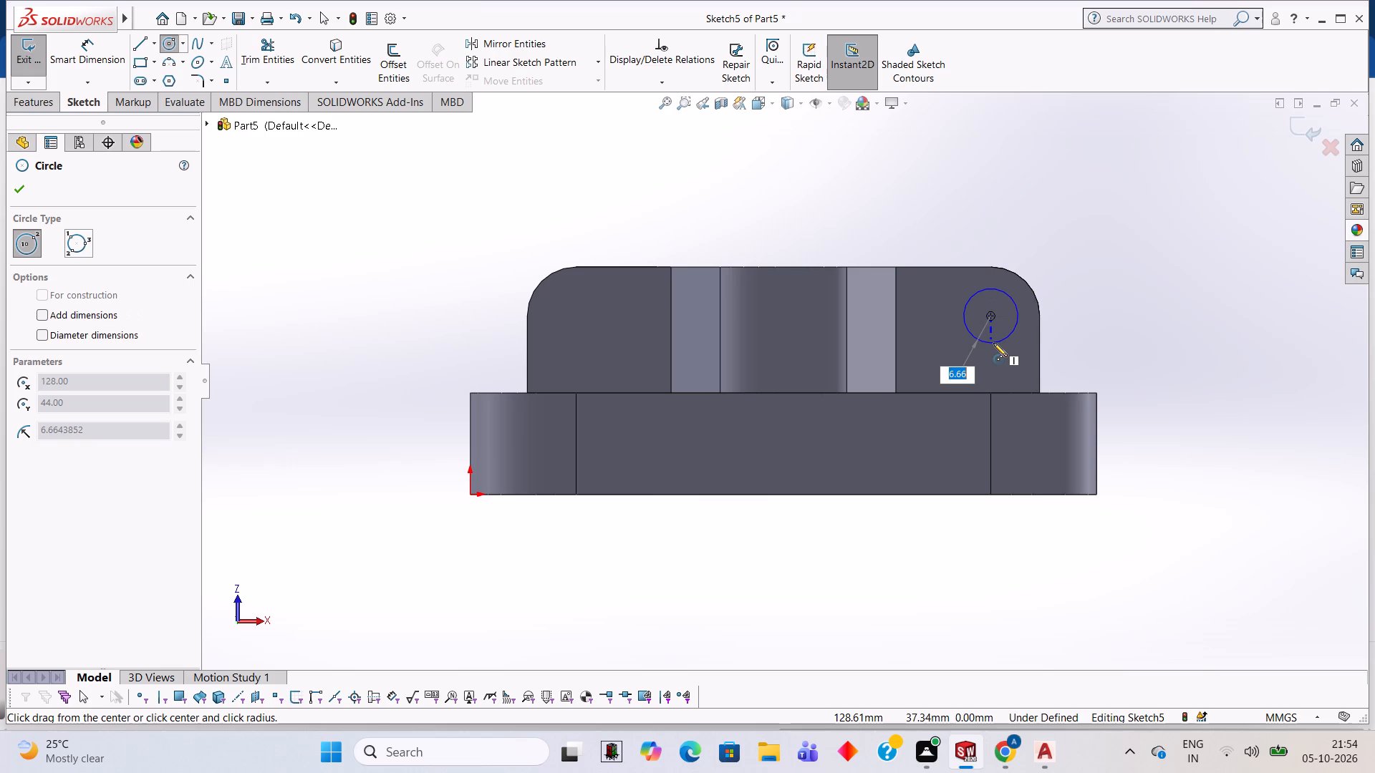
{"action": "key", "text": "5"}
{"action": "key", "text": "Return"}
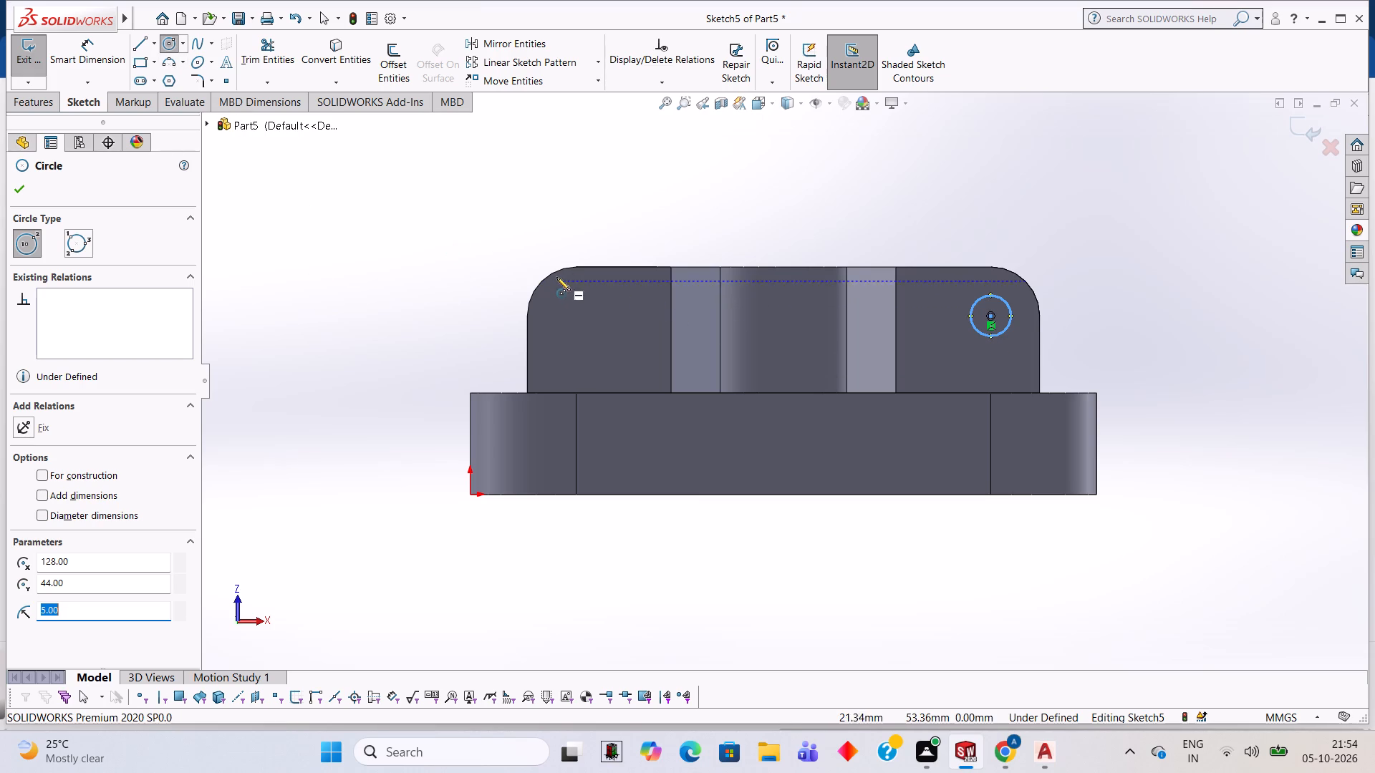
{"action": "left_click", "coordinate": [576, 316]}
{"action": "key", "text": "5"}
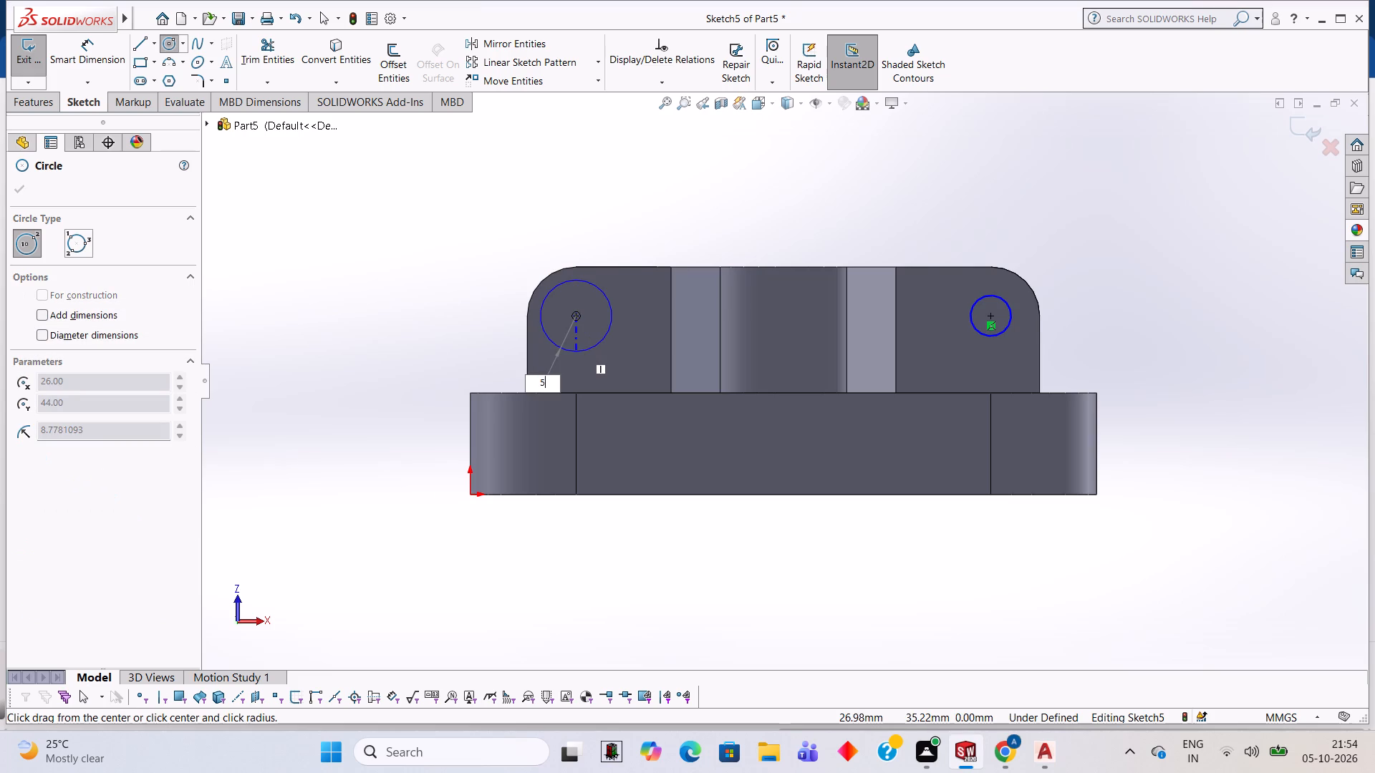
{"action": "key", "text": "Return"}
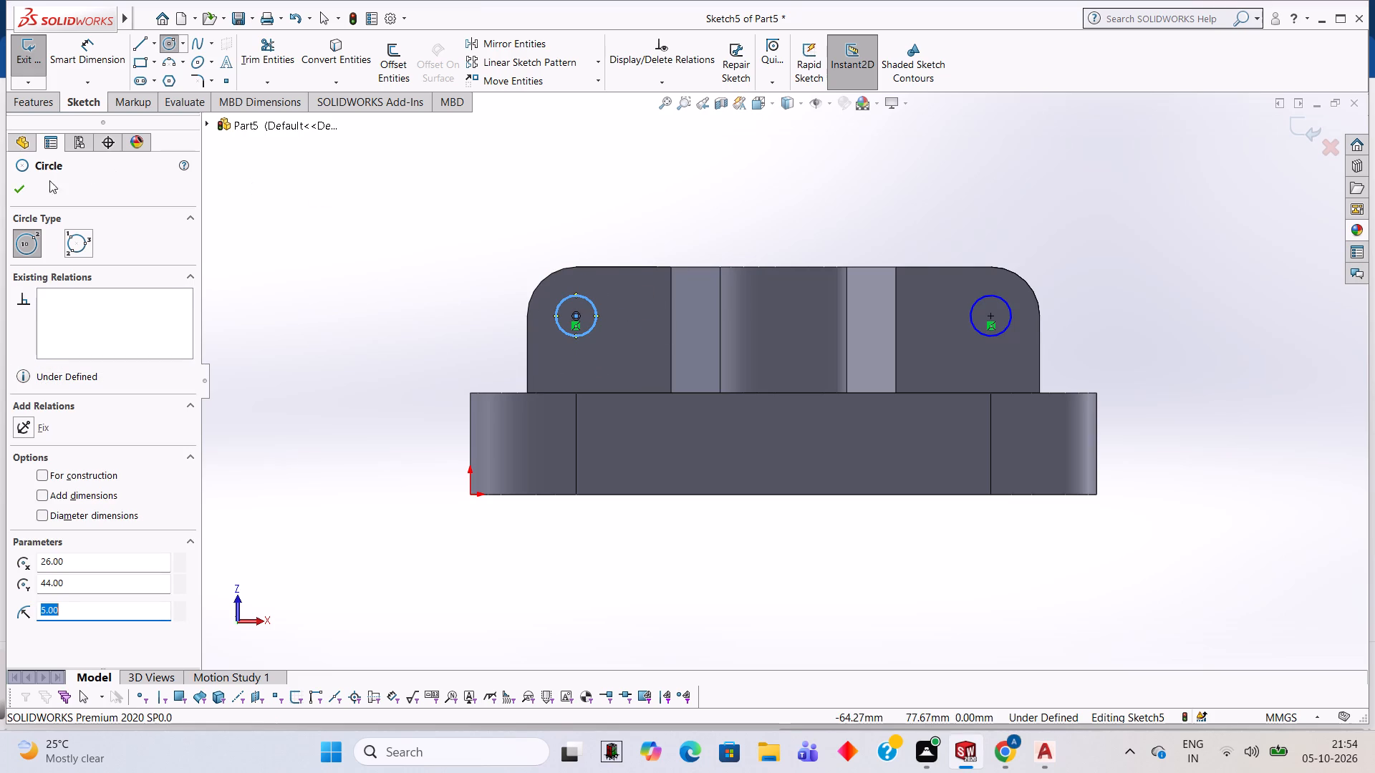
Cut-extrude both 5 mm radius circles 50 mm blind through all four arms.
{"action": "left_click", "coordinate": [47, 97]}
{"action": "left_click", "coordinate": [253, 64]}
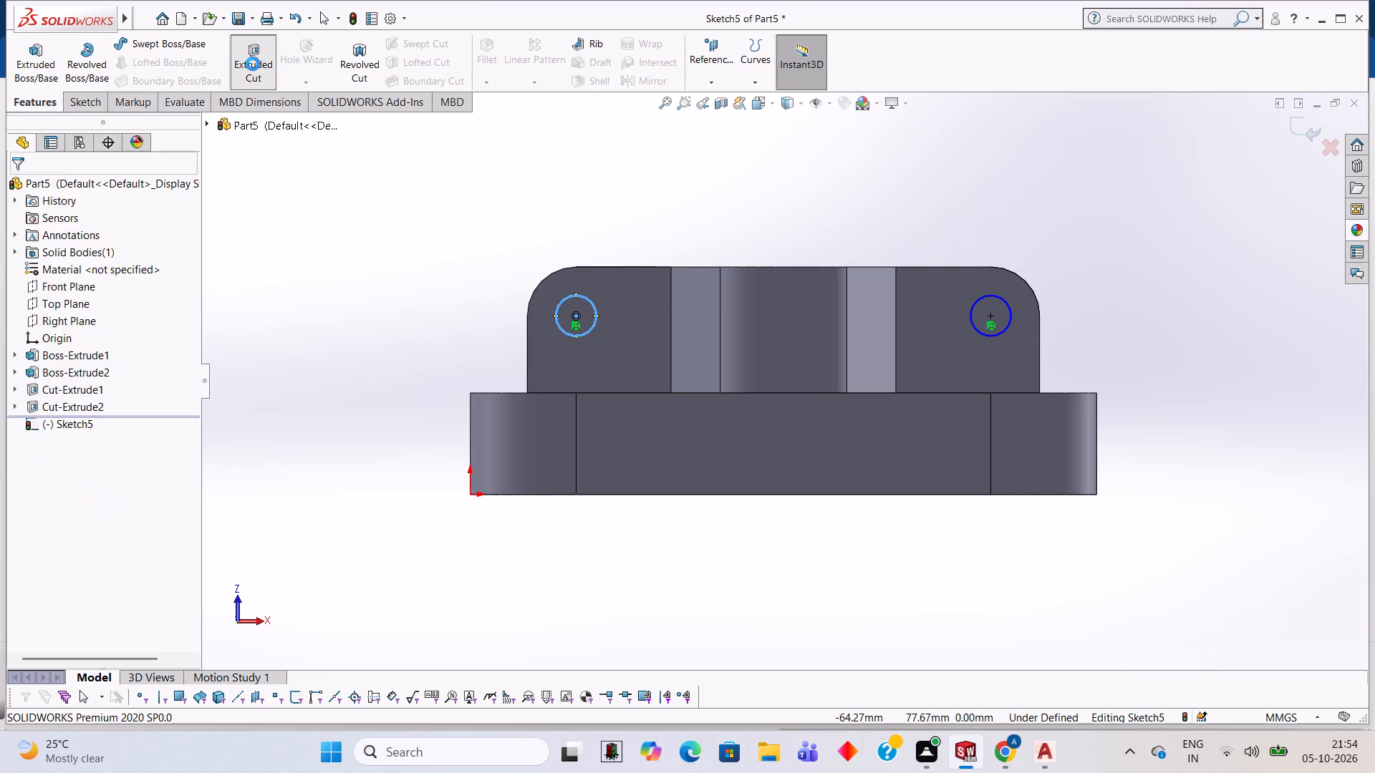
{"action": "middle_click_drag", "start_coordinate": [572, 224], "coordinate": [569, 525]}
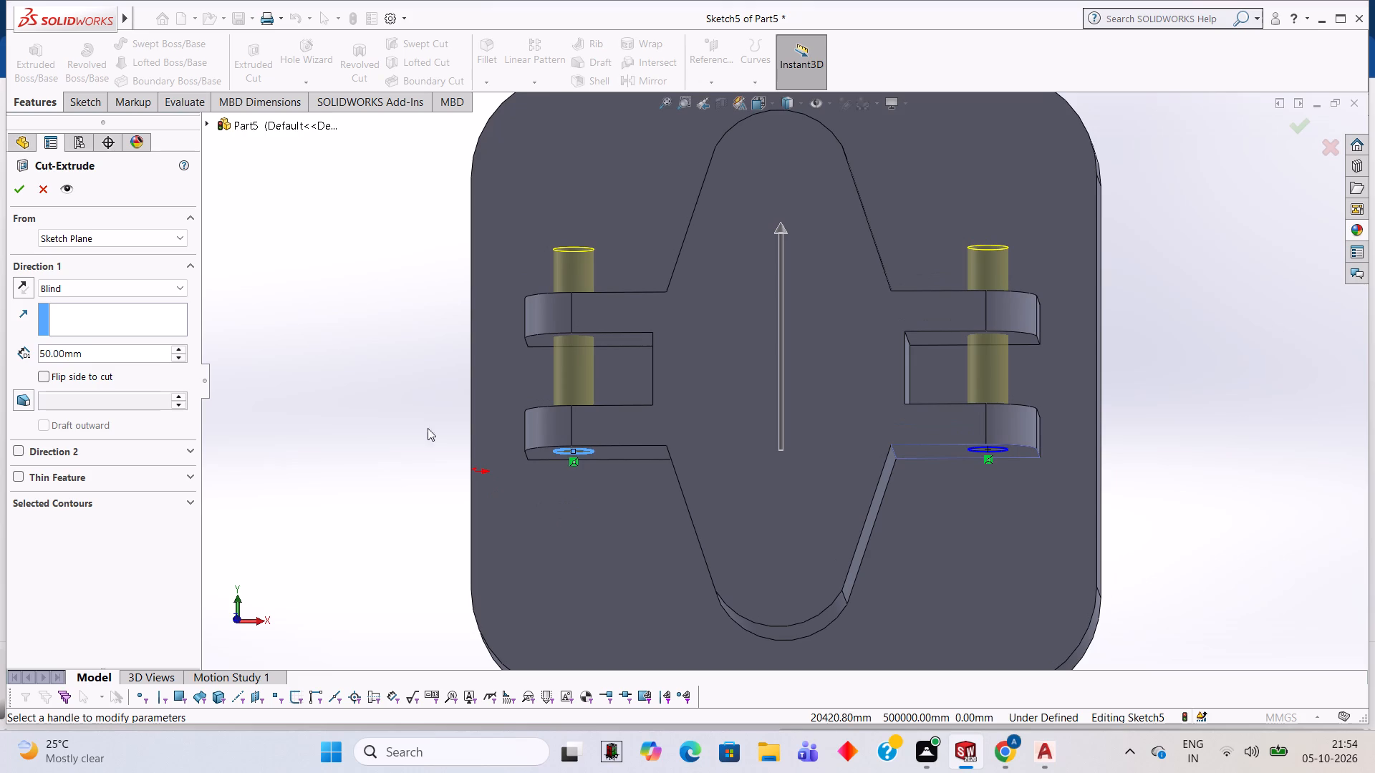
{"action": "left_click", "coordinate": [14, 189]}
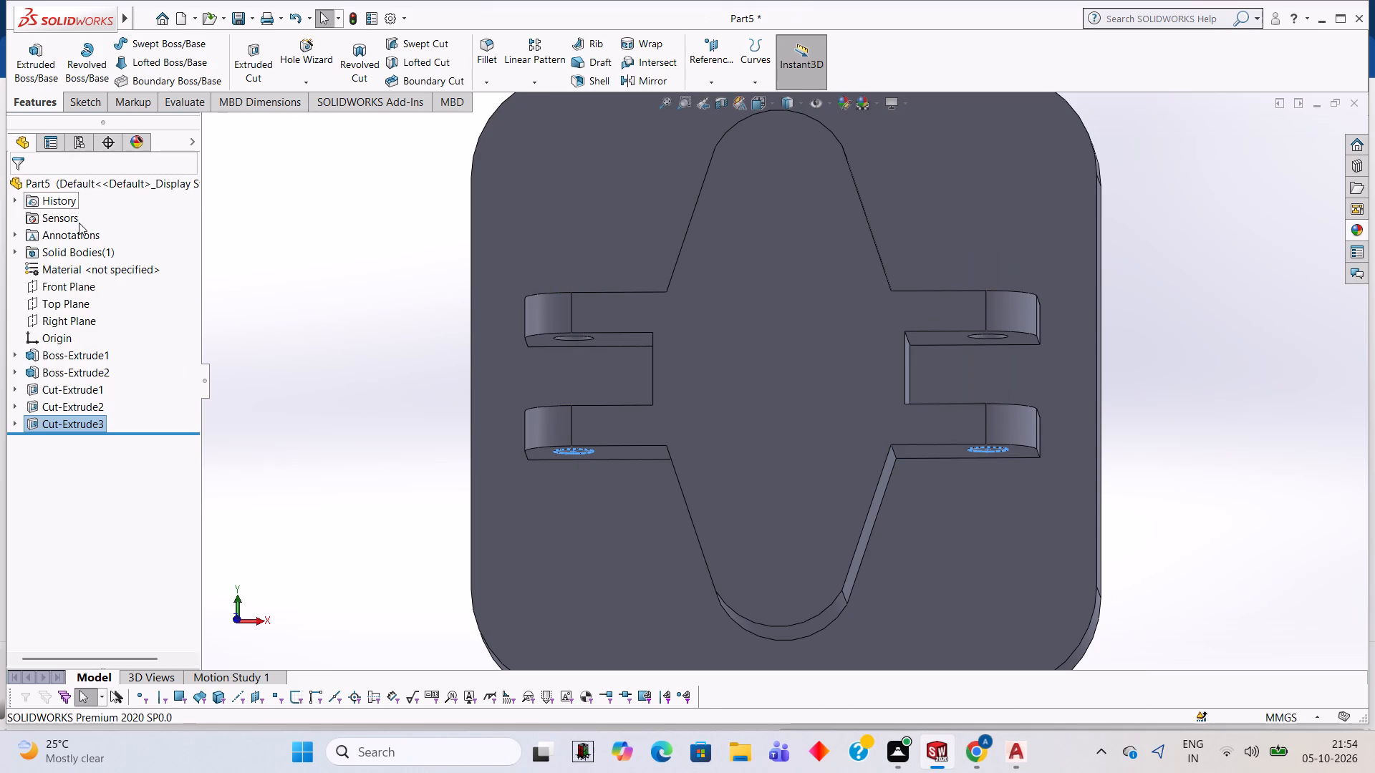
{"action": "left_click", "coordinate": [249, 257]}
Start a sketch on the boss's top face and begin a circle centred on the arc centre of its upper rounded end.
{"action": "middle_click_drag", "start_coordinate": [453, 336], "coordinate": [450, 235]}
{"action": "scroll", "coordinate": [433, 371], "scroll_direction": "up", "scroll_amount": 3}
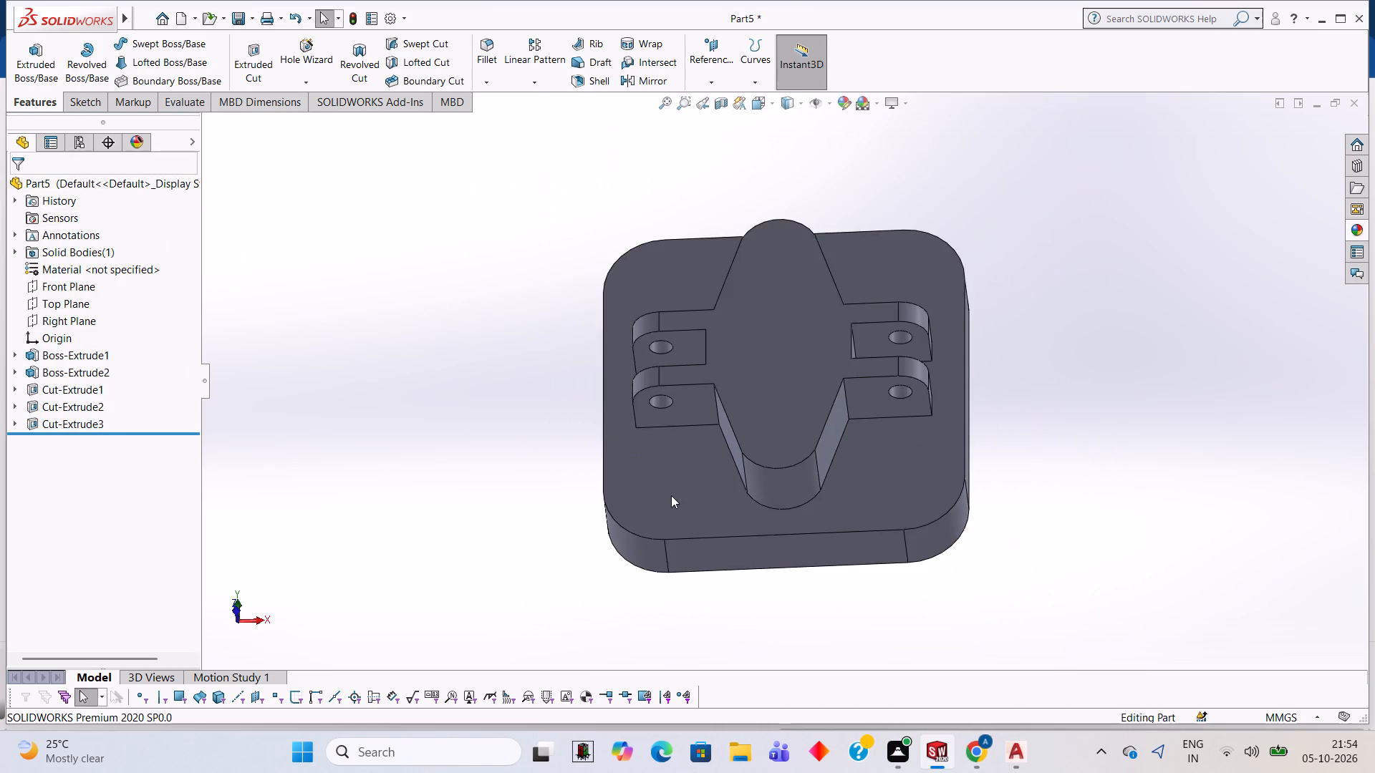
{"action": "middle_click_drag", "start_coordinate": [658, 490], "coordinate": [648, 286]}
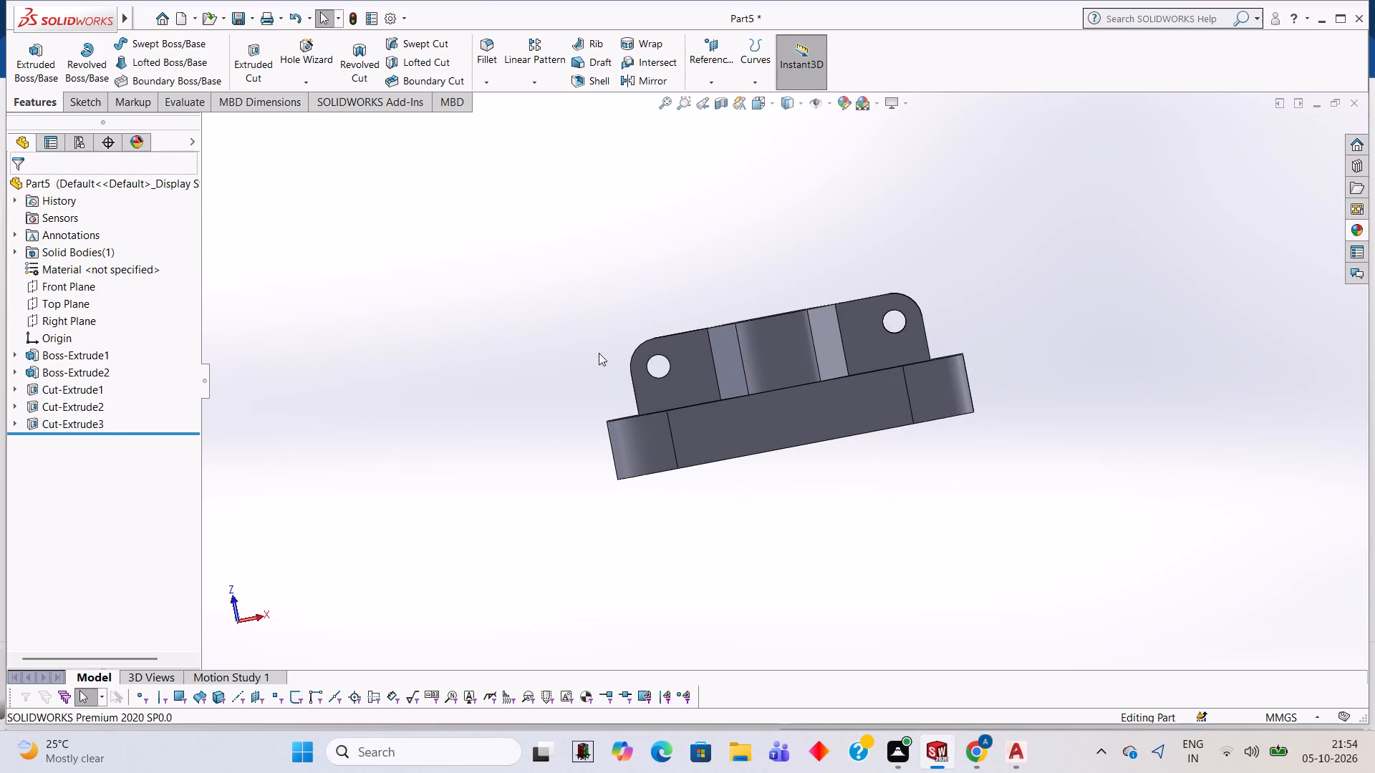
{"action": "middle_click_drag", "start_coordinate": [614, 285], "coordinate": [632, 463]}
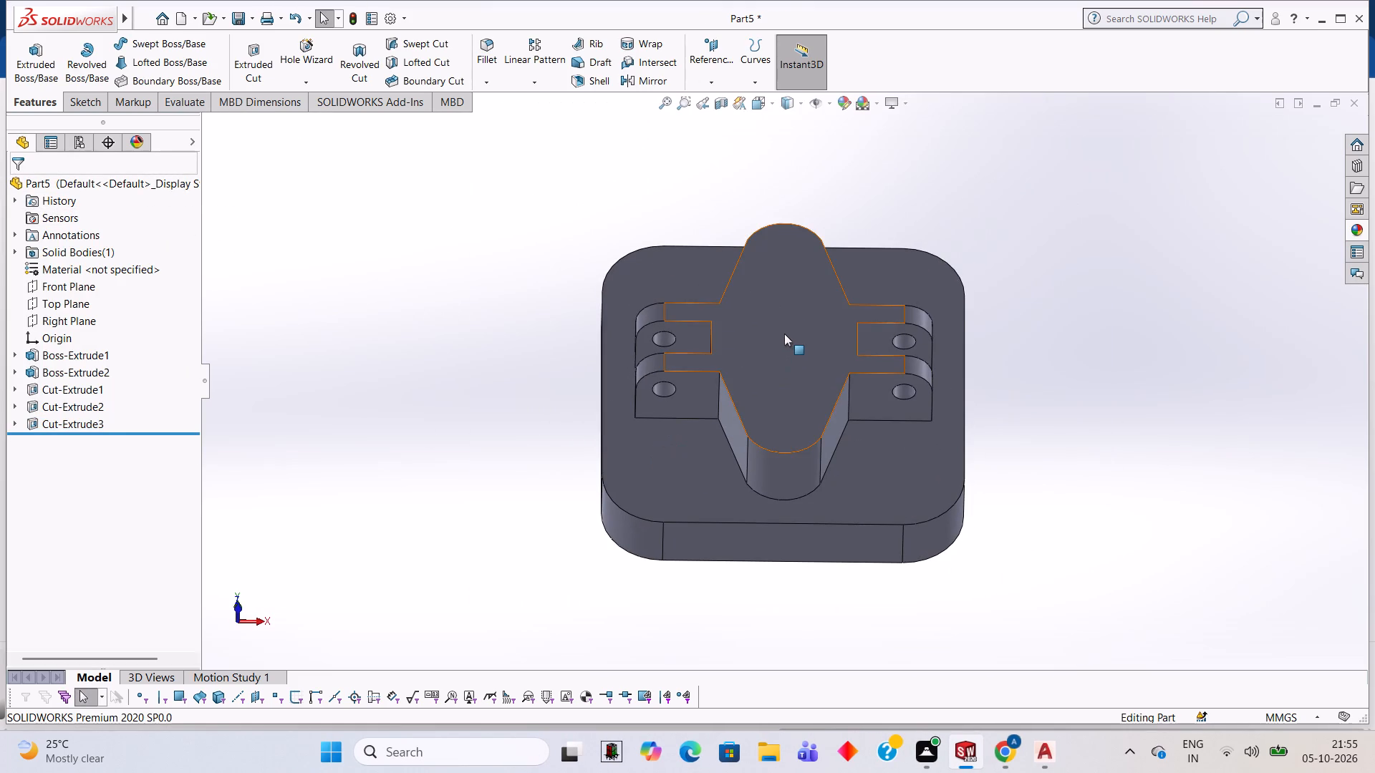
{"action": "left_click", "coordinate": [784, 334]}
{"action": "left_click", "coordinate": [851, 291]}
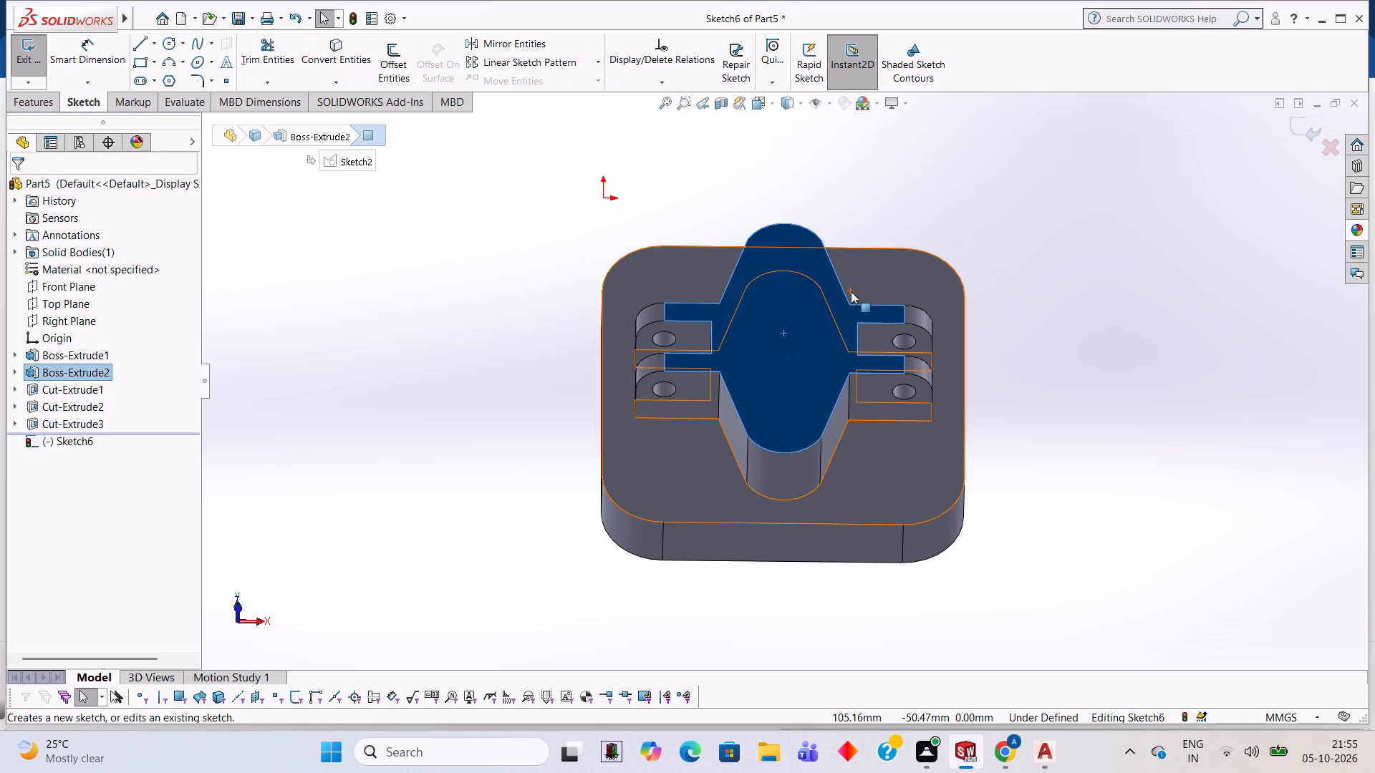
{"action": "key", "text": "ctrl+8"}
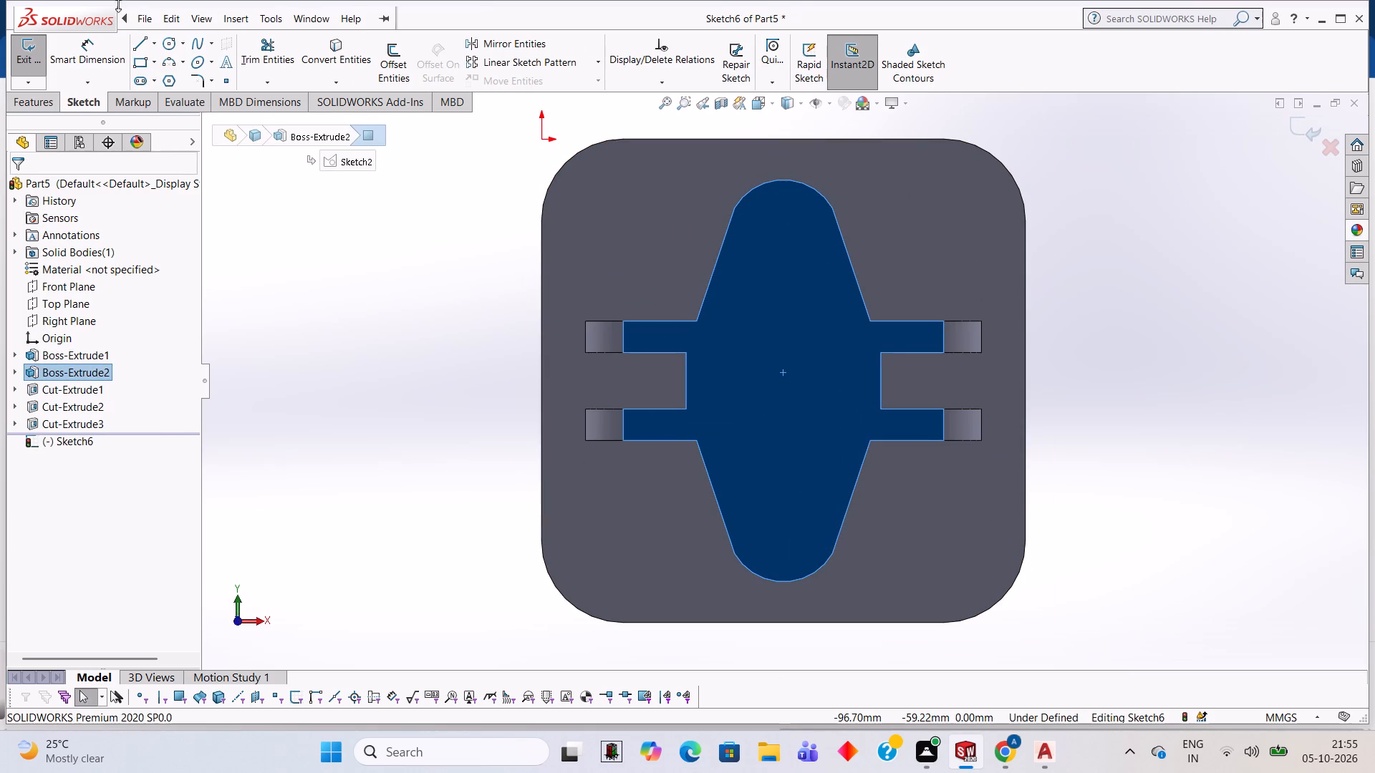
{"action": "left_click", "coordinate": [452, 178]}
{"action": "left_click", "coordinate": [173, 39]}
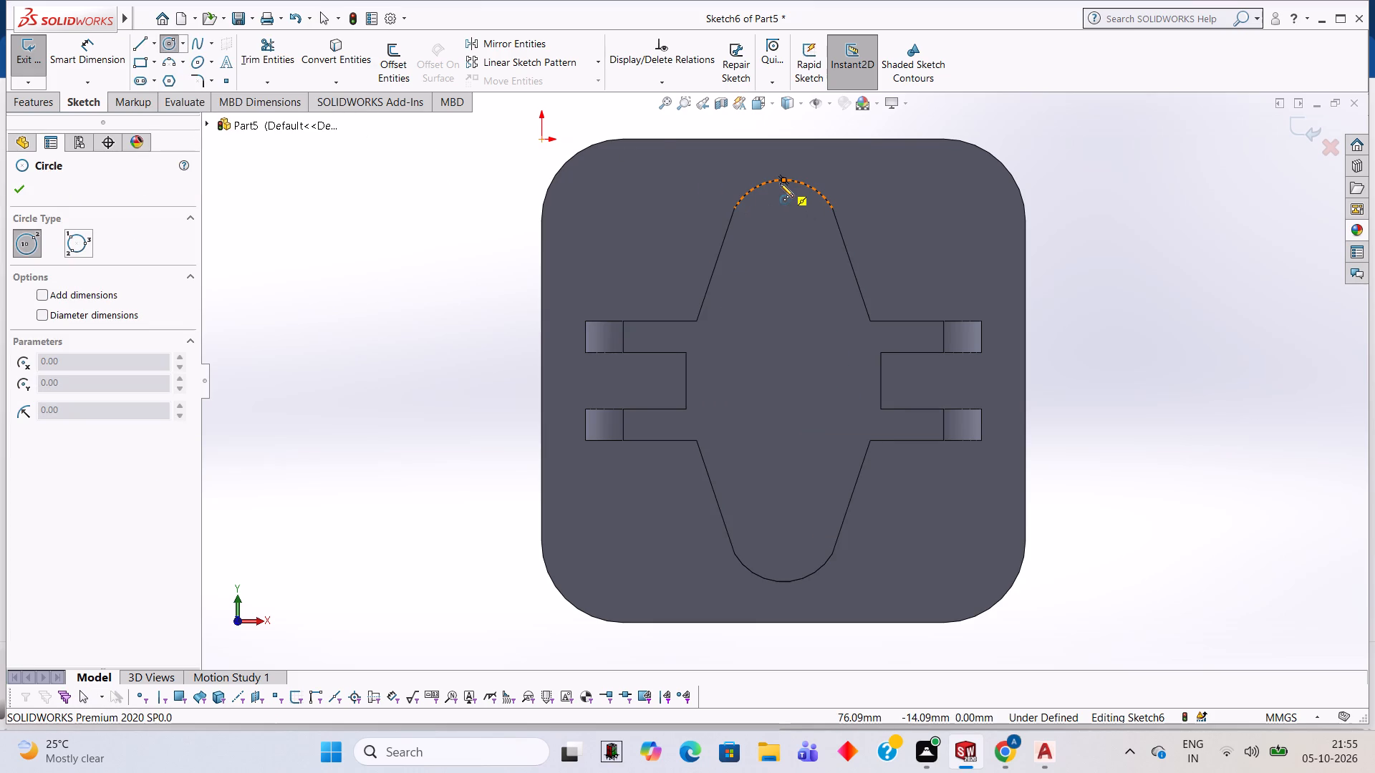
{"action": "left_click", "coordinate": [783, 240]}
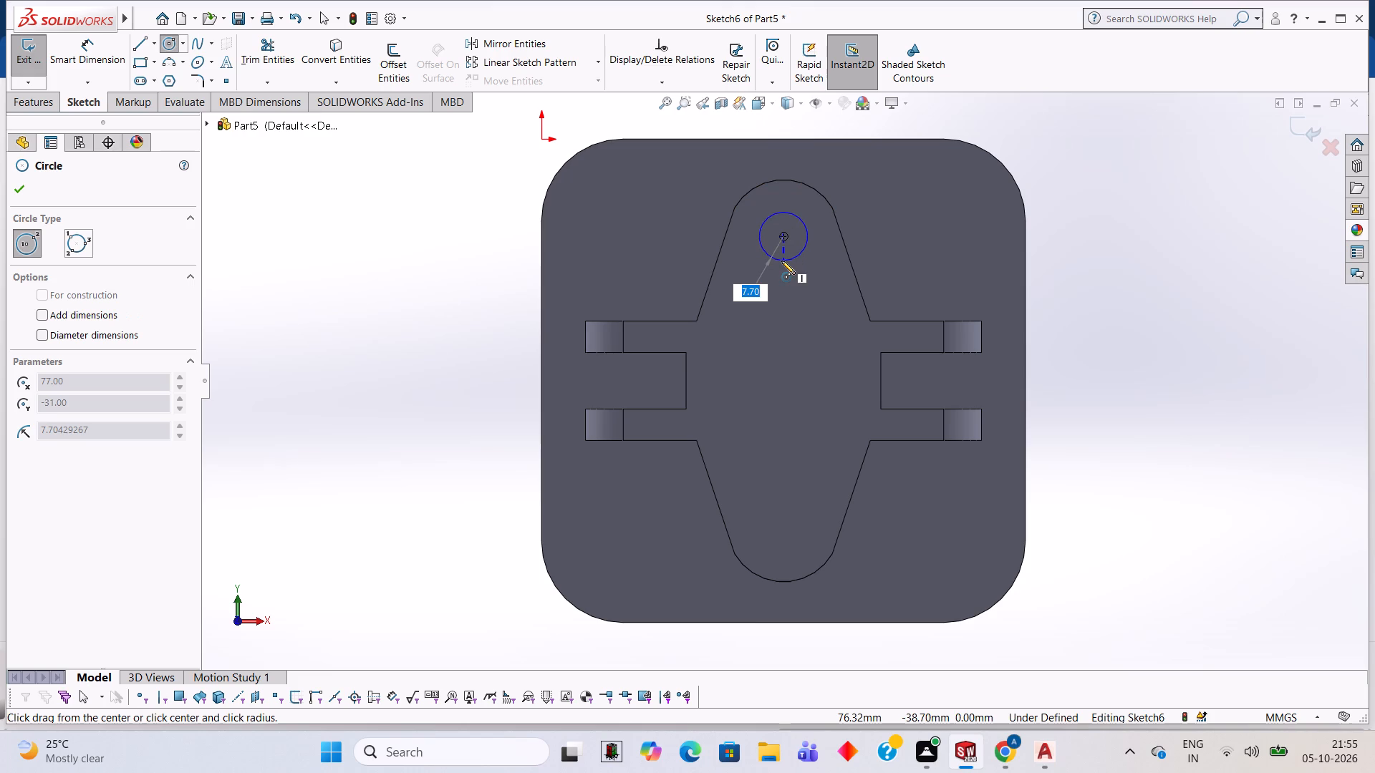
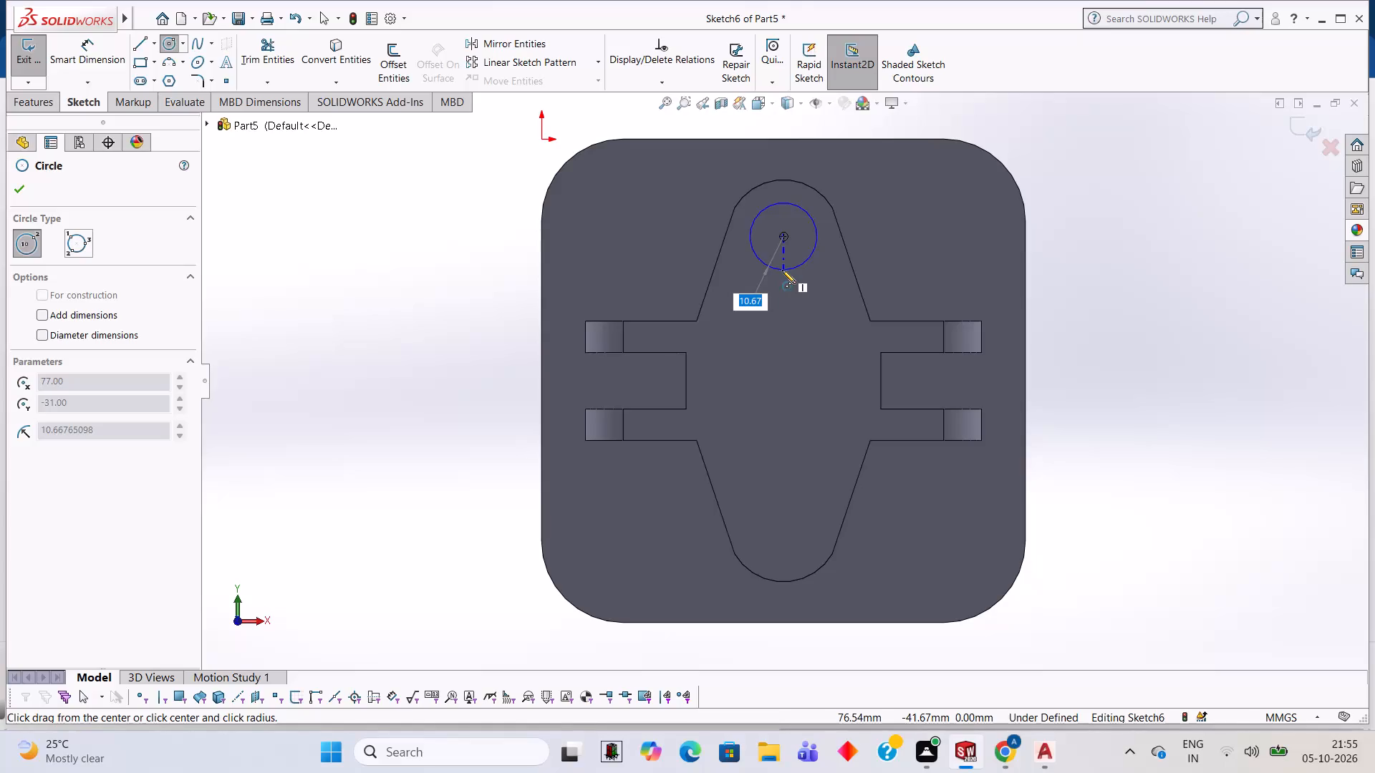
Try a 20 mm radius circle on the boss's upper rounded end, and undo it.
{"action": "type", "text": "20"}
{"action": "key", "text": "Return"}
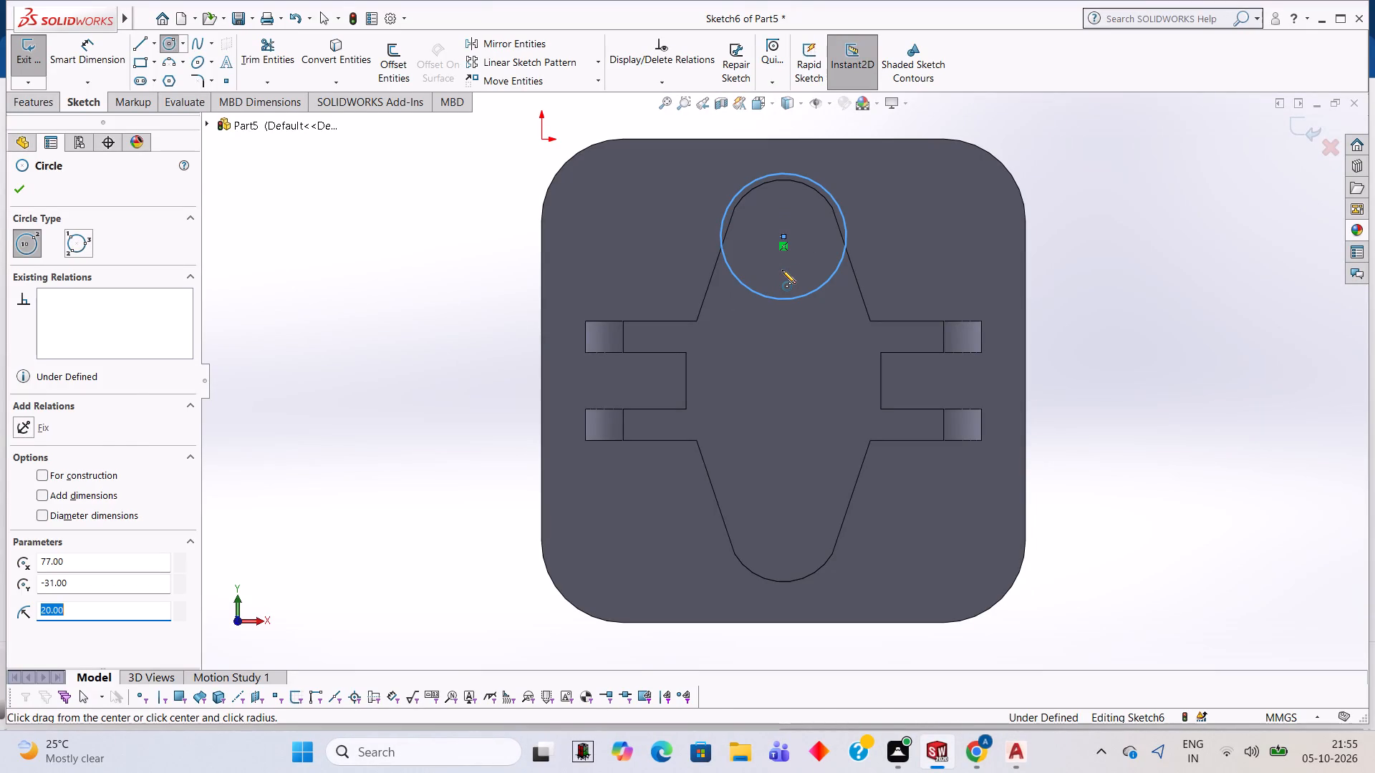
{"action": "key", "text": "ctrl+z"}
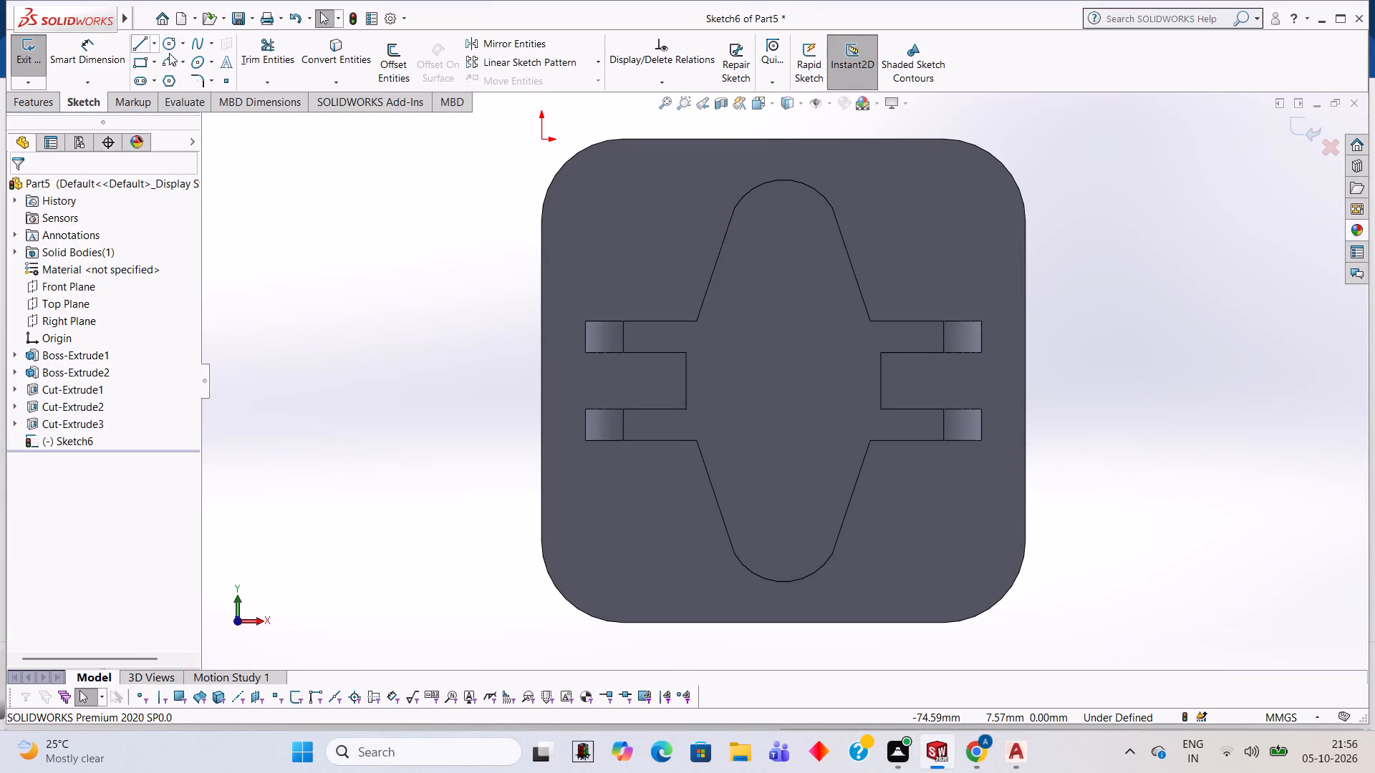
Sketch 10 mm radius circles centred on the arc centres of the boss's upper and lower rounded ends.
{"action": "left_click", "coordinate": [168, 37]}
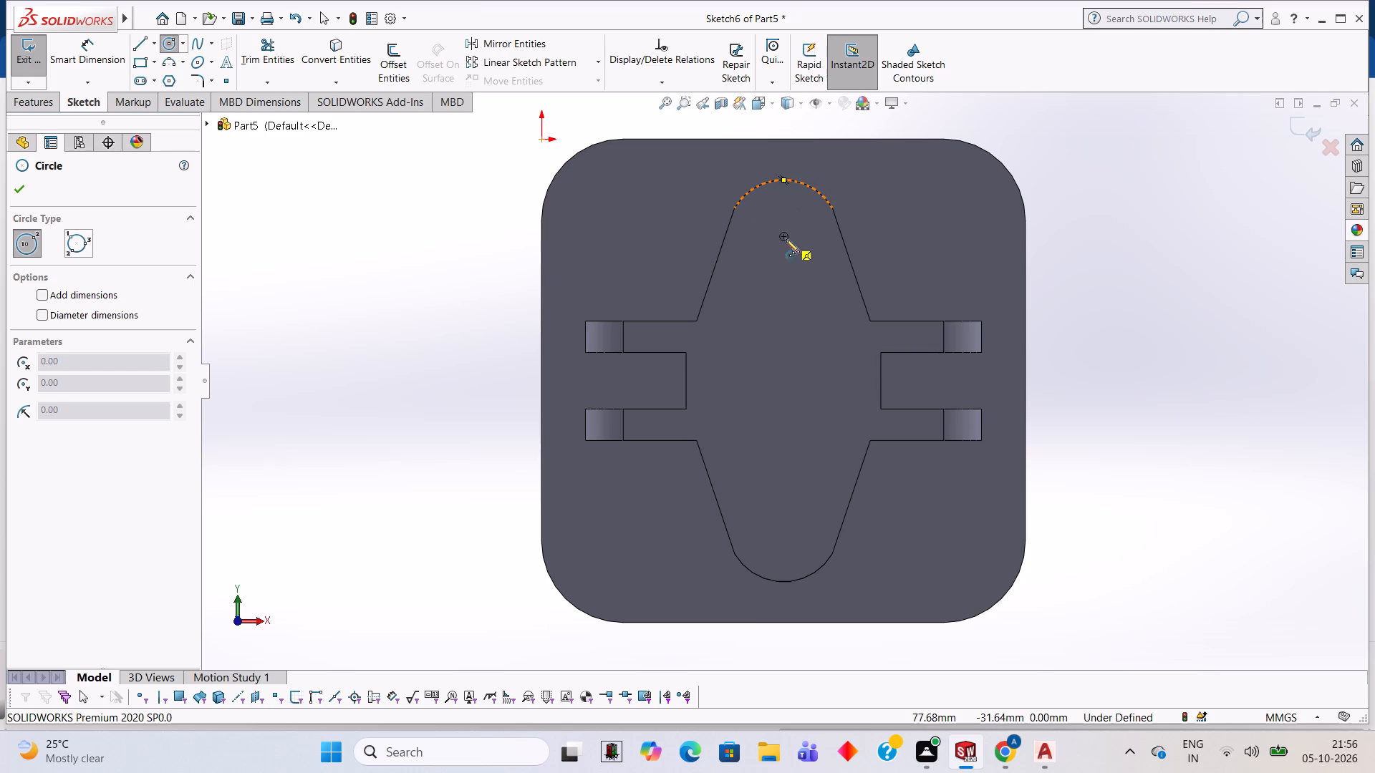
{"action": "left_click", "coordinate": [784, 239]}
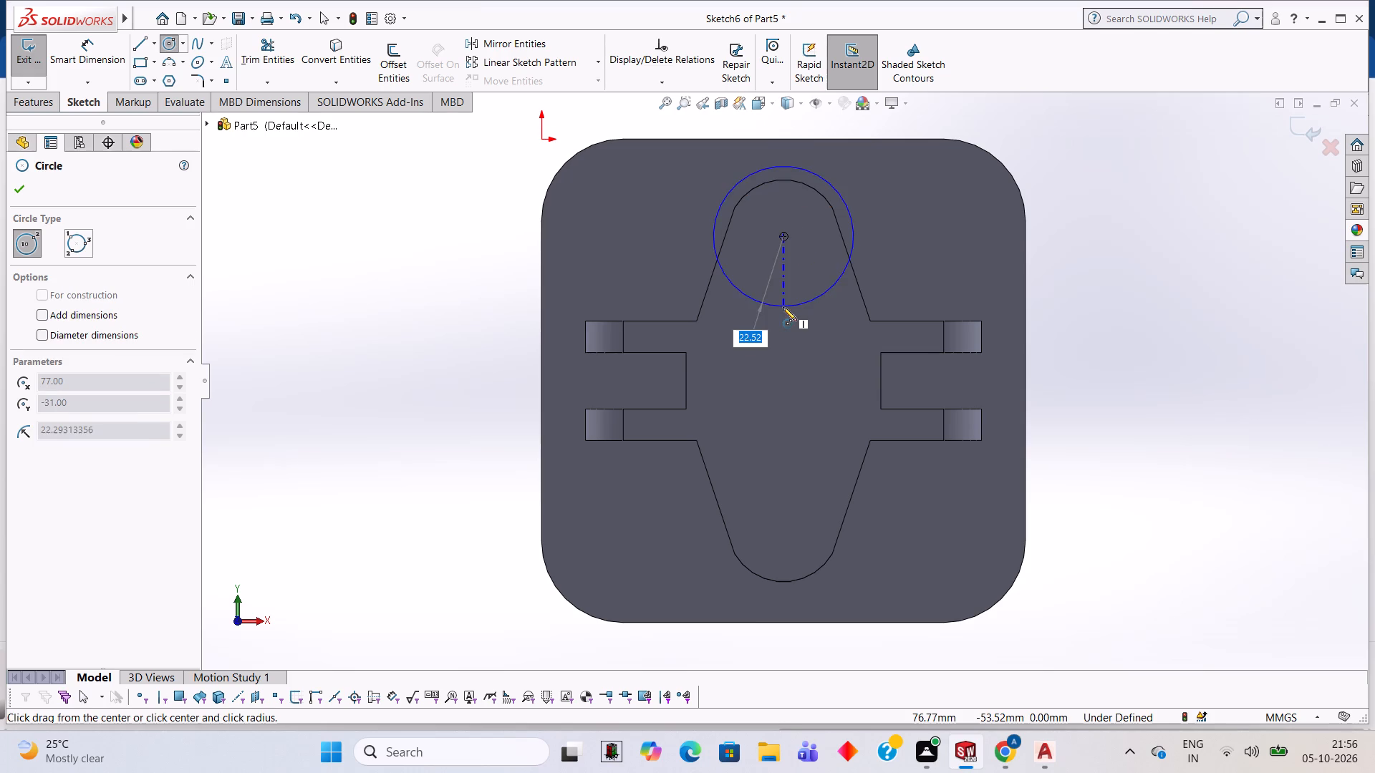
{"action": "type", "text": "10"}
{"action": "key", "text": "Return"}
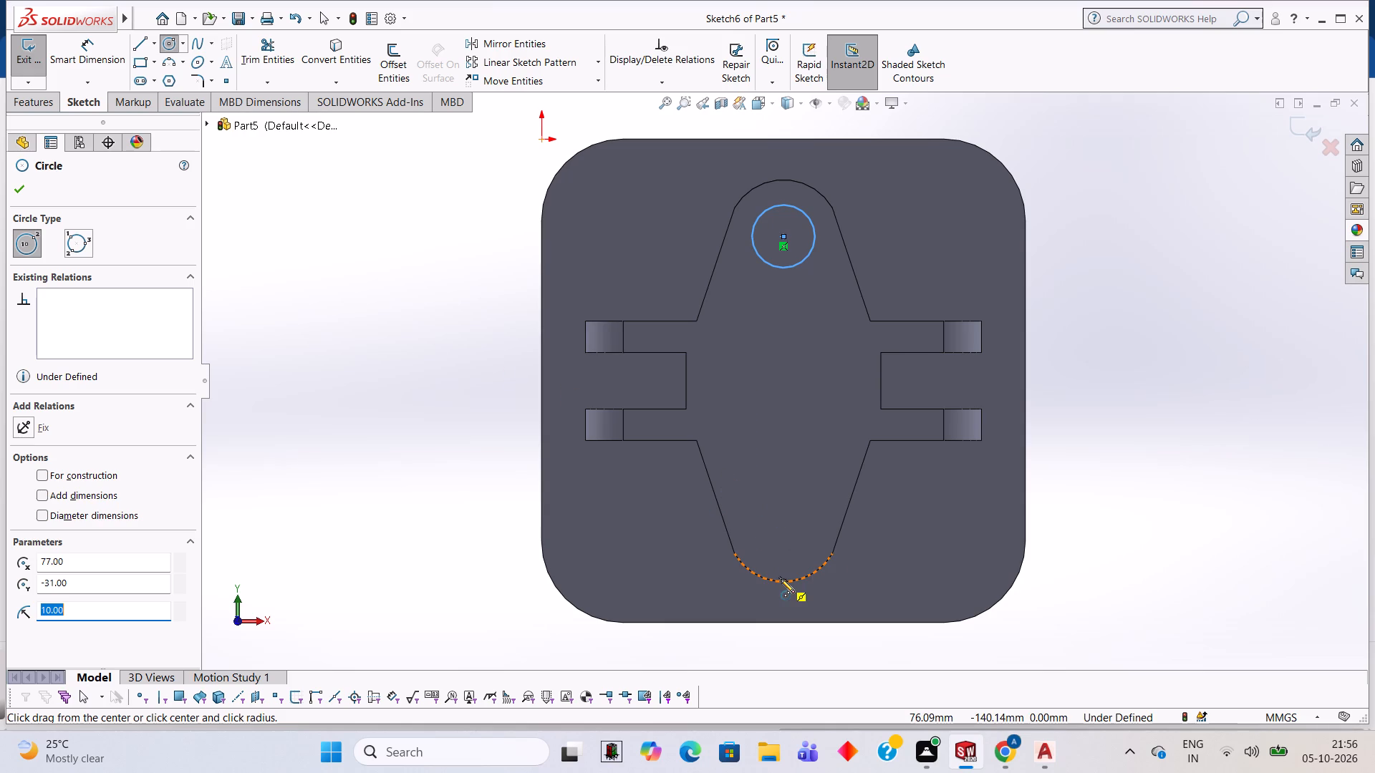
{"action": "left_click", "coordinate": [786, 525]}
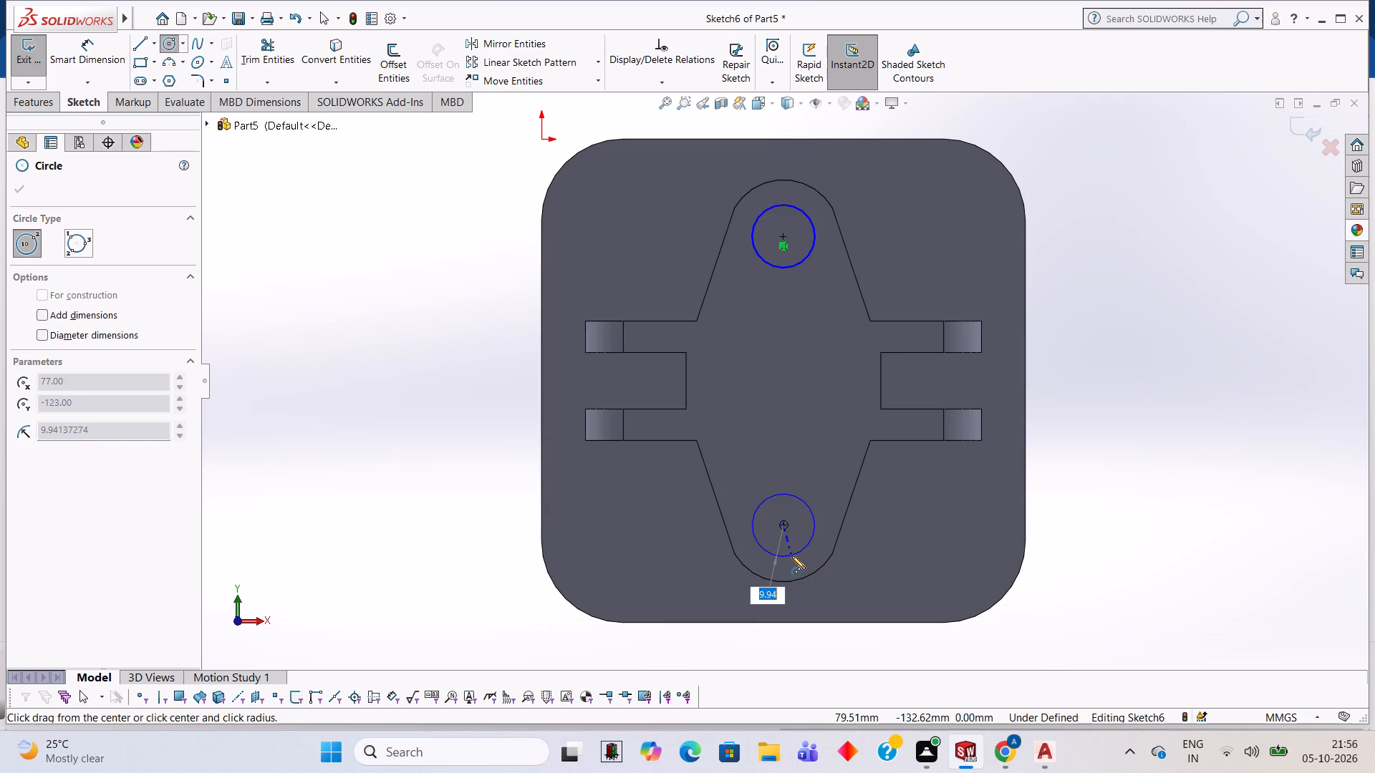
{"action": "type", "text": "10"}
{"action": "key", "text": "Return"}
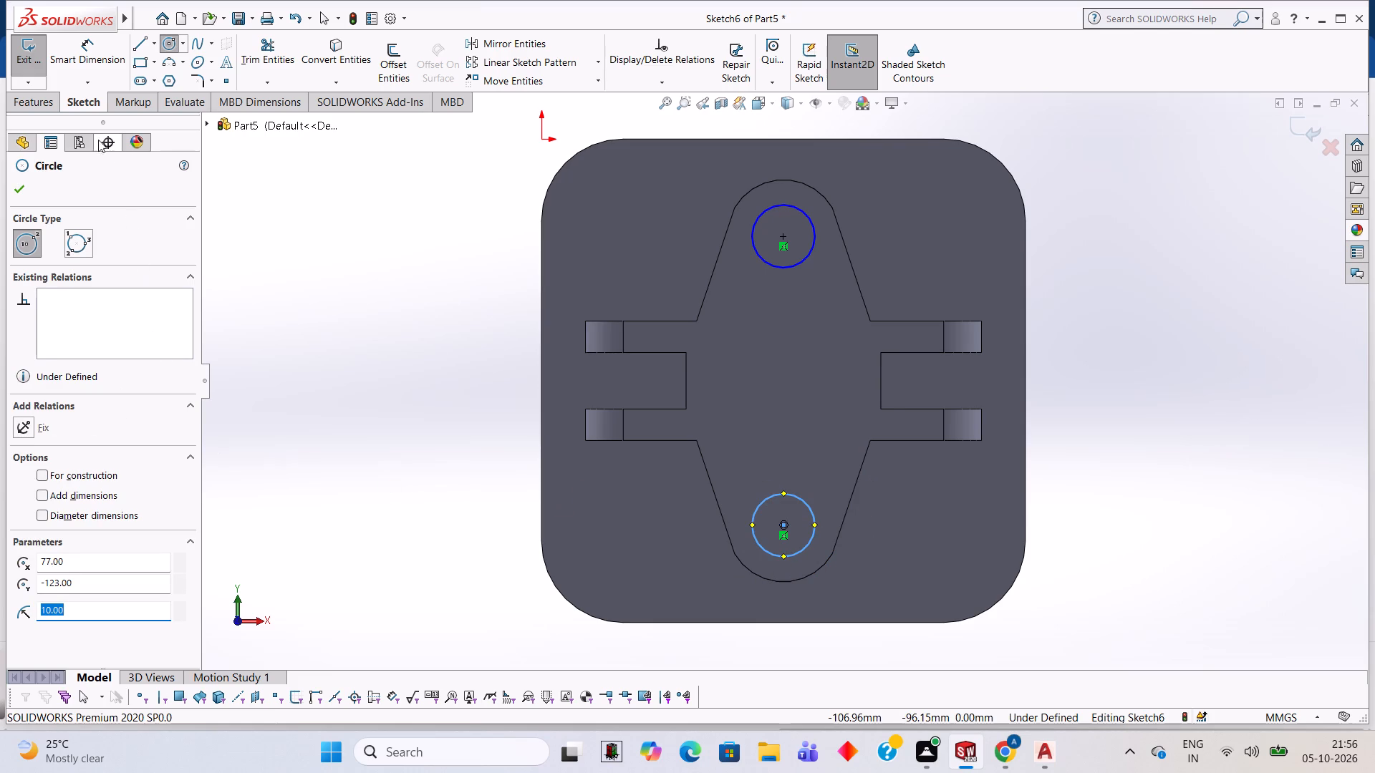
Start an extruded cut of both 10 mm radius circles into the boss with a blind depth of 22 mm.
{"action": "left_click", "coordinate": [49, 110]}
{"action": "left_click", "coordinate": [256, 54]}
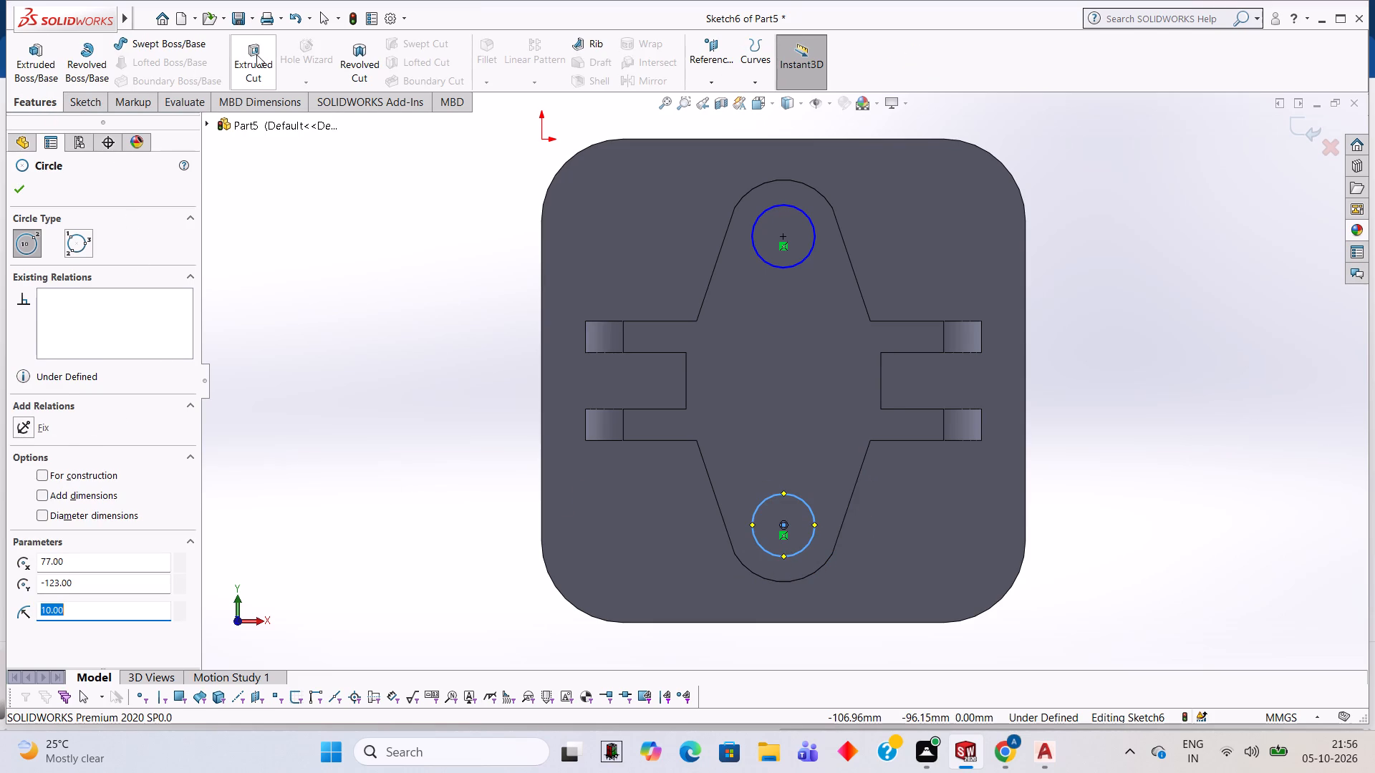
{"action": "middle_click_drag", "start_coordinate": [548, 376], "coordinate": [553, 252]}
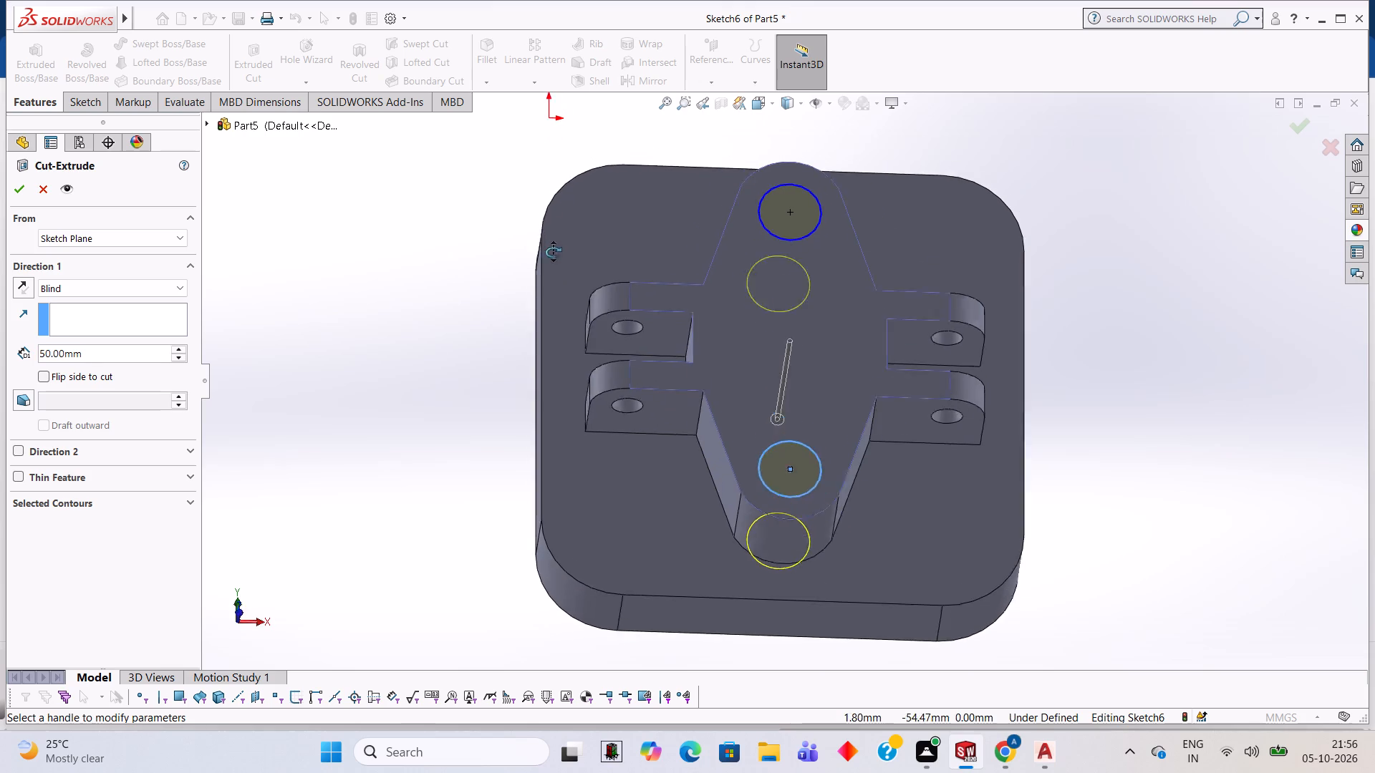
{"action": "middle_click_drag", "start_coordinate": [553, 252], "coordinate": [551, 247]}
{"action": "middle_click_drag", "start_coordinate": [668, 424], "coordinate": [659, 243]}
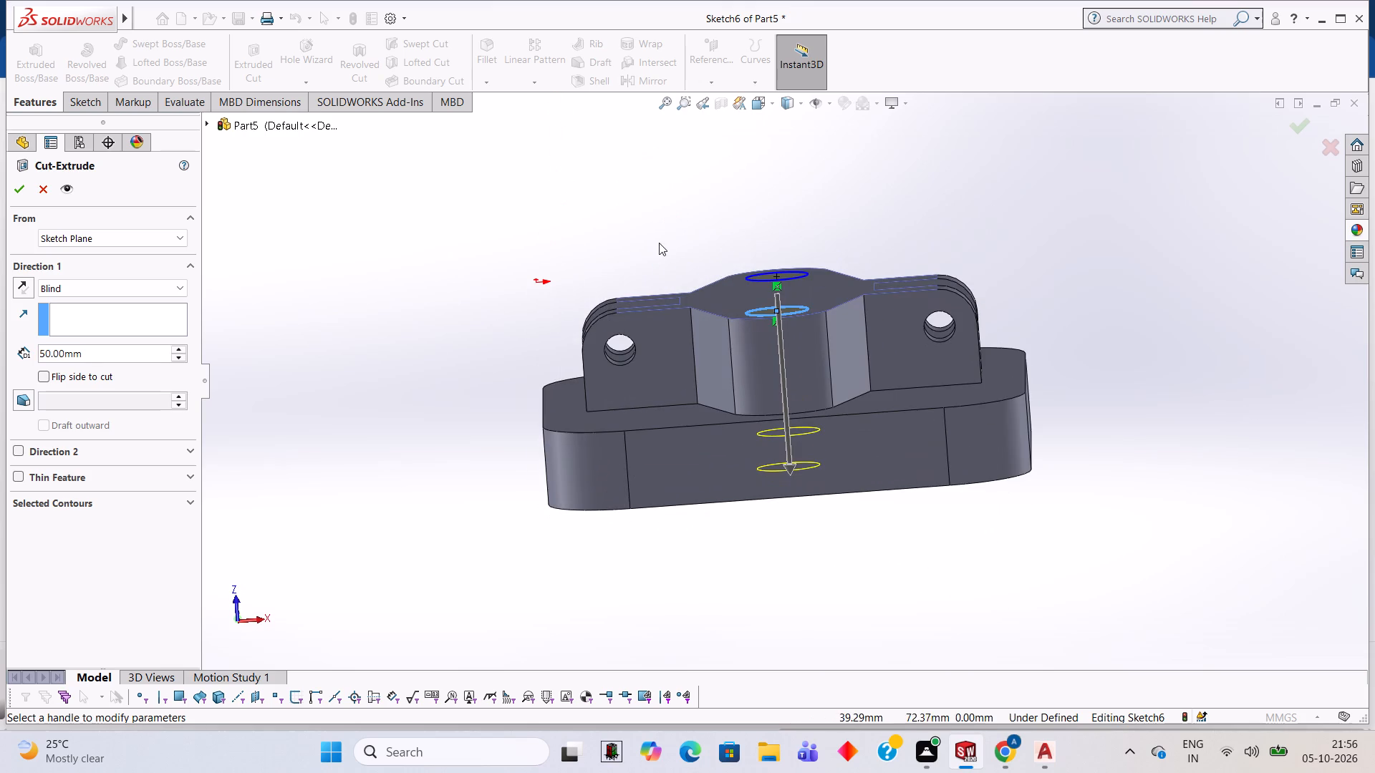
{"action": "left_click", "coordinate": [112, 350]}
{"action": "key", "text": "BackSpace"}
{"action": "key", "text": "BackSpace"}
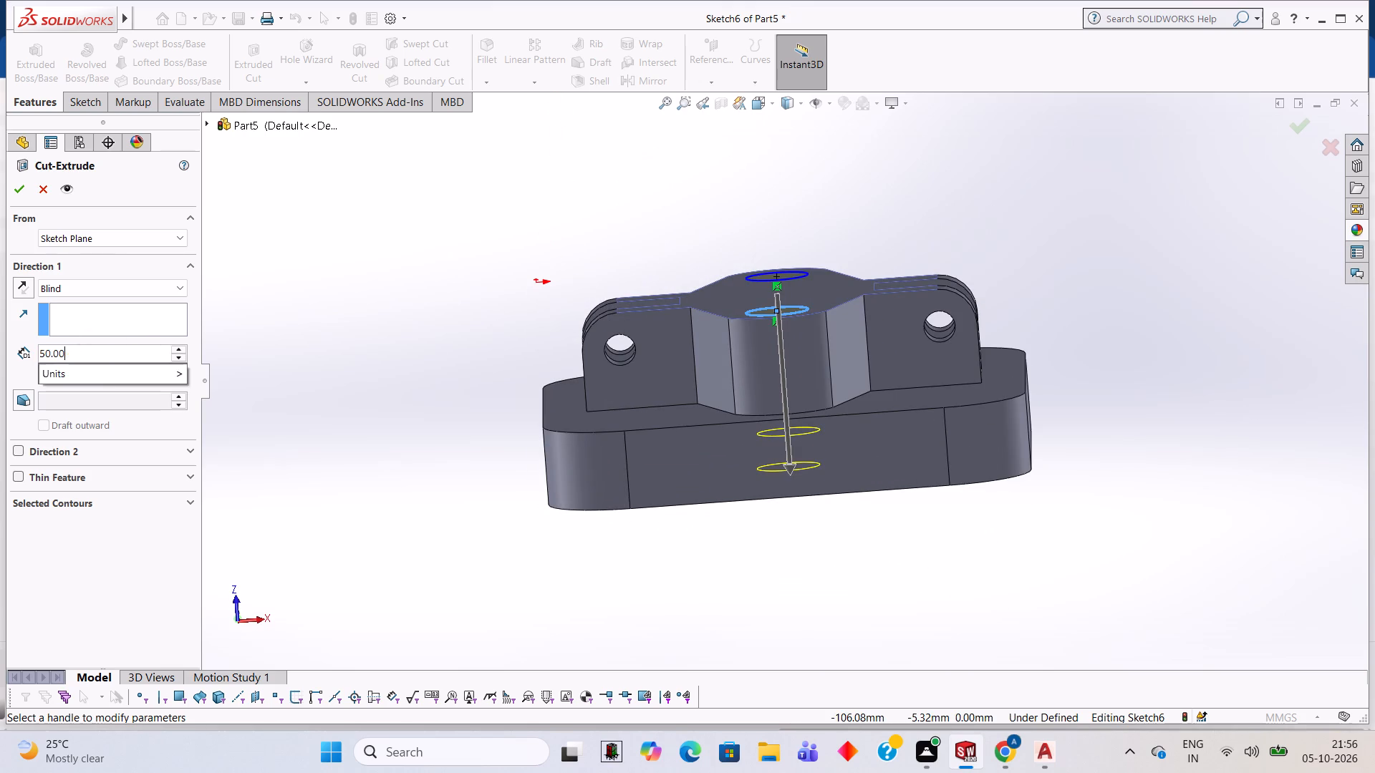
{"action": "key", "text": "BackSpace"}
{"action": "key", "text": "BackSpace"}
{"action": "key", "text": "BackSpace"}
{"action": "key", "text": "BackSpace"}
{"action": "key", "text": "BackSpace"}
{"action": "type", "text": "22"}
{"action": "key", "text": "Return"}
Examine the cut preview's depth relative to the boss and base block from above and from the side.
{"action": "middle_click_drag", "start_coordinate": [490, 452], "coordinate": [474, 328]}
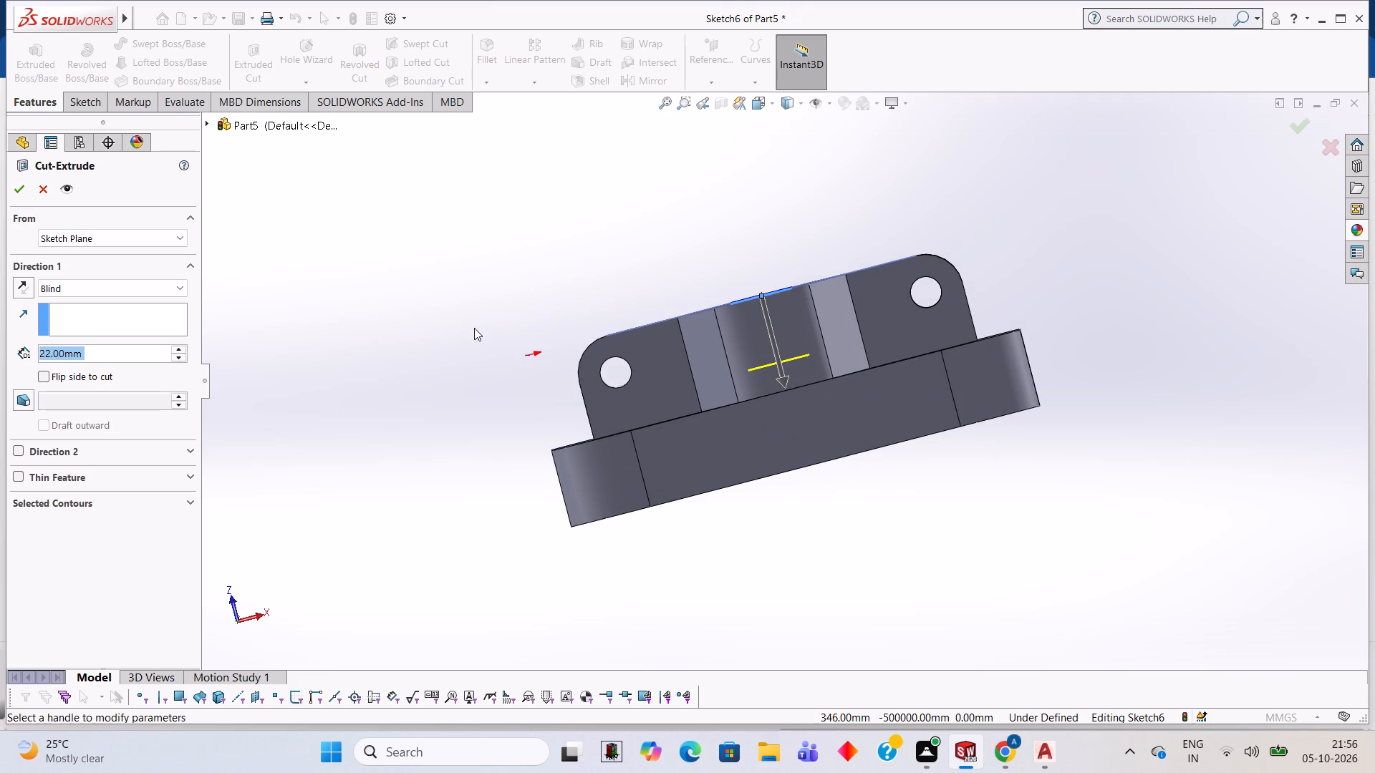
{"action": "scroll", "coordinate": [411, 309], "scroll_direction": "down", "scroll_amount": 1}
{"action": "middle_click_drag", "start_coordinate": [412, 310], "coordinate": [446, 435]}
{"action": "scroll", "coordinate": [861, 329], "scroll_direction": "up", "scroll_amount": 1}
{"action": "middle_click_drag", "start_coordinate": [849, 356], "coordinate": [836, 412]}
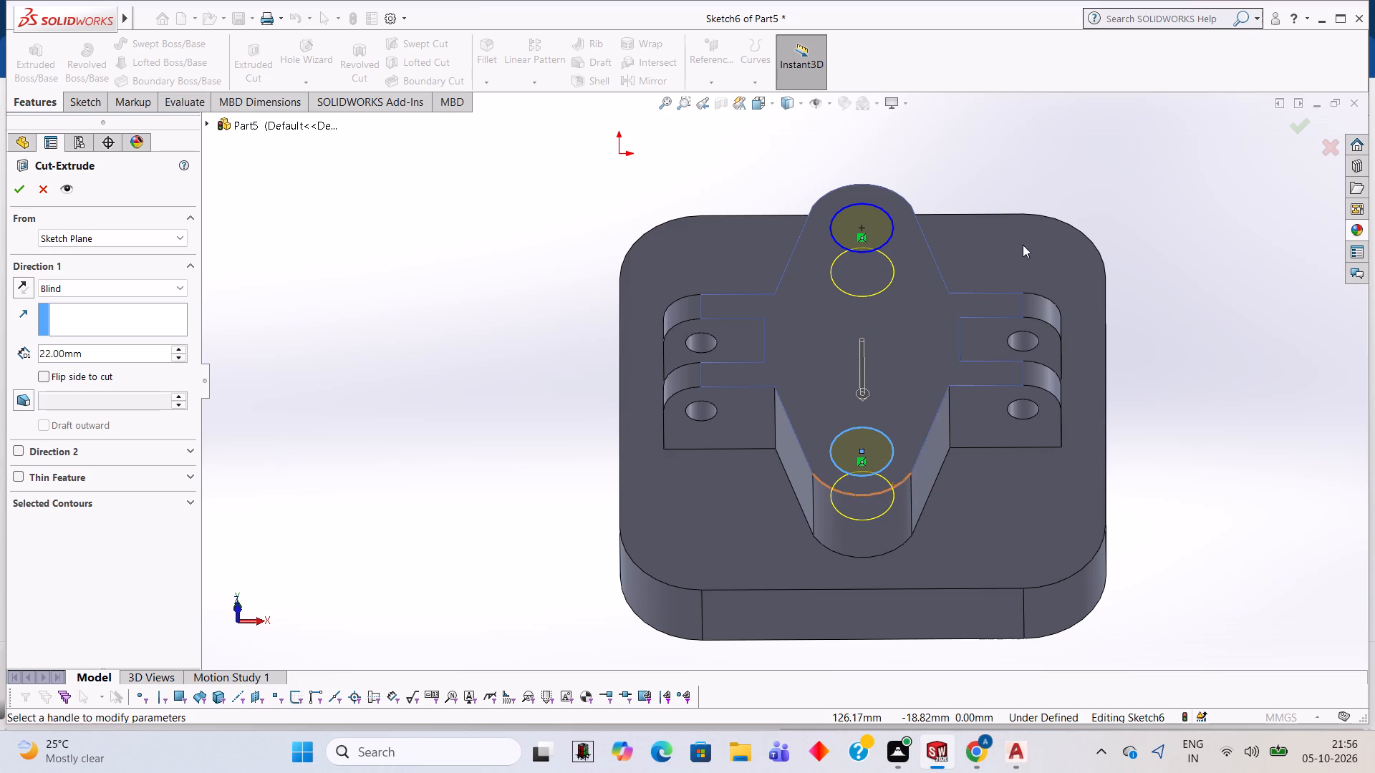
{"action": "middle_click_drag", "start_coordinate": [1019, 315], "coordinate": [1027, 506]}
{"action": "middle_click_drag", "start_coordinate": [1041, 454], "coordinate": [1032, 411]}
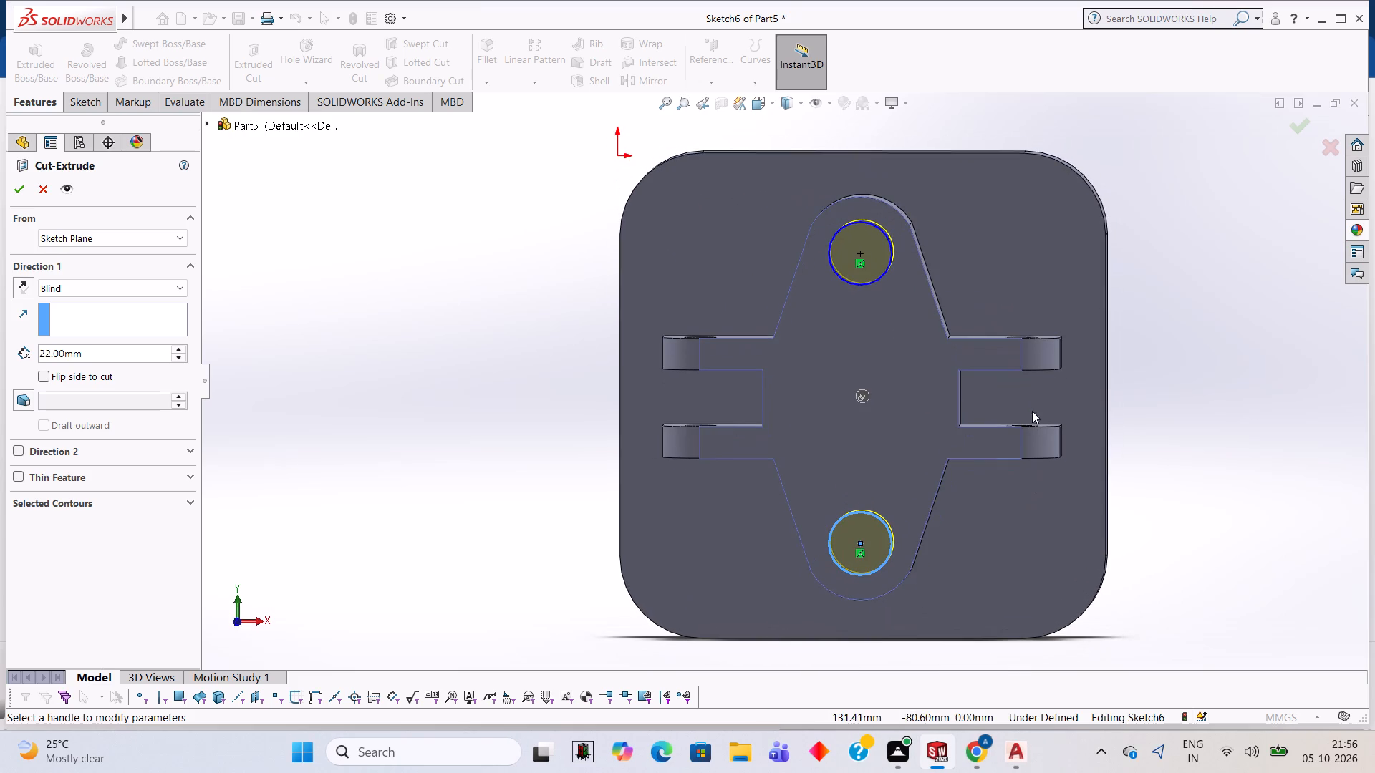
{"action": "middle_click_drag", "start_coordinate": [1051, 318], "coordinate": [1041, 338]}
{"action": "middle_click_drag", "start_coordinate": [973, 575], "coordinate": [945, 336]}
{"action": "middle_click_drag", "start_coordinate": [940, 497], "coordinate": [947, 473]}
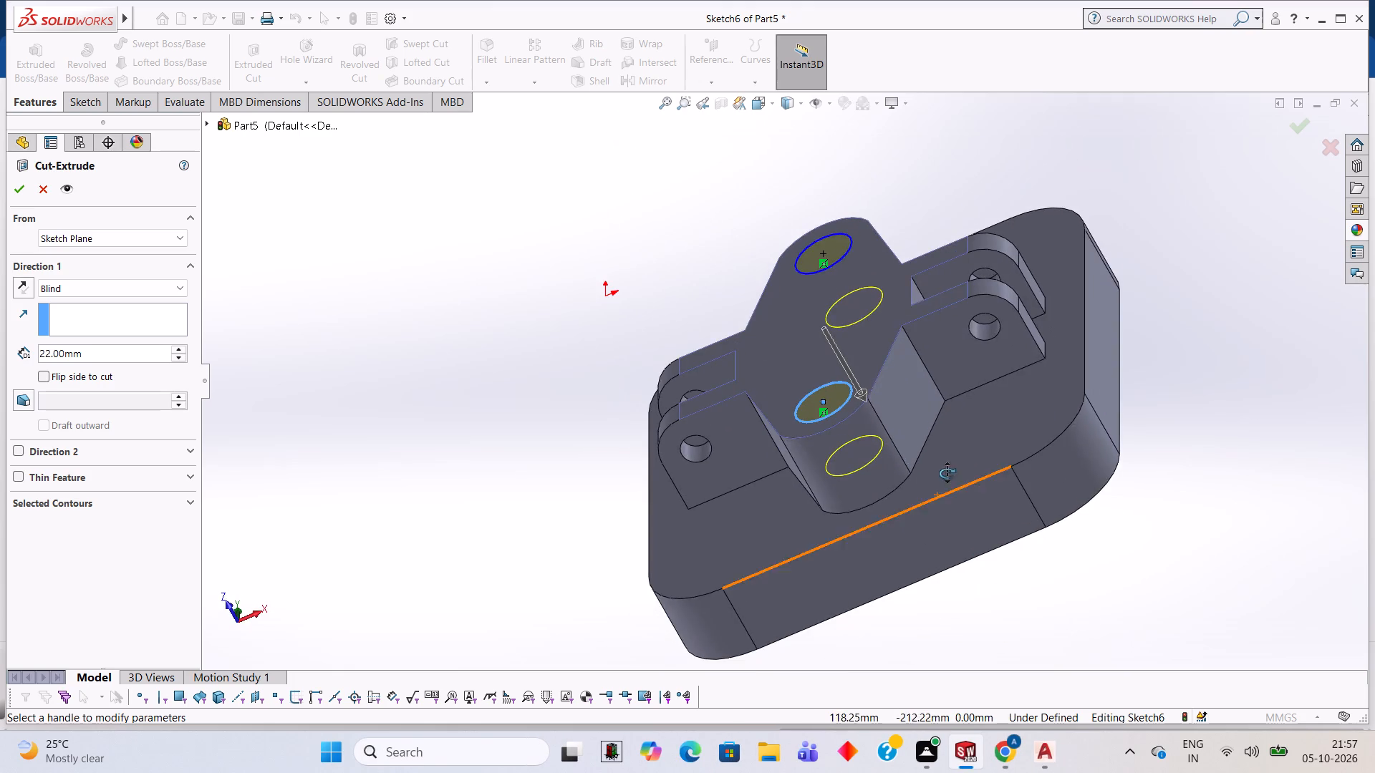
{"action": "middle_click_drag", "start_coordinate": [947, 473], "coordinate": [957, 370]}
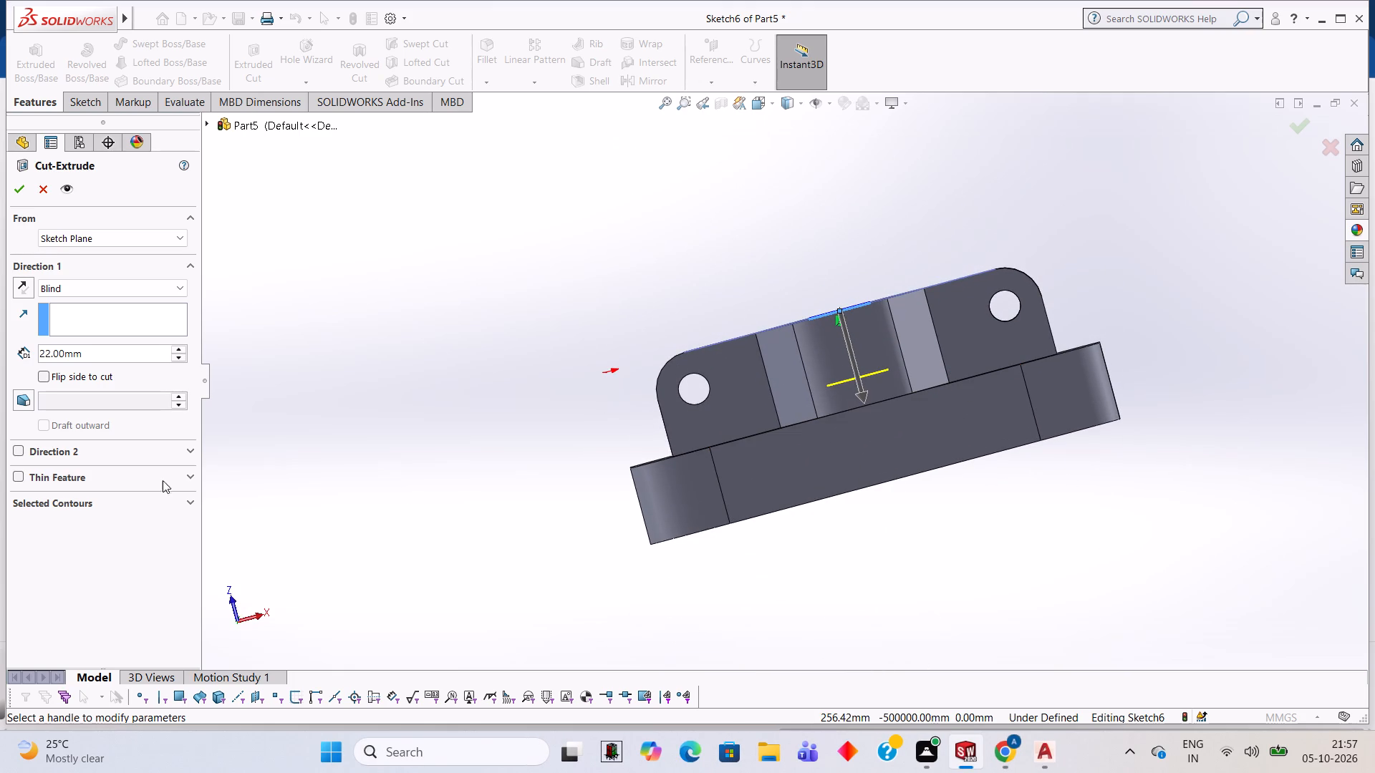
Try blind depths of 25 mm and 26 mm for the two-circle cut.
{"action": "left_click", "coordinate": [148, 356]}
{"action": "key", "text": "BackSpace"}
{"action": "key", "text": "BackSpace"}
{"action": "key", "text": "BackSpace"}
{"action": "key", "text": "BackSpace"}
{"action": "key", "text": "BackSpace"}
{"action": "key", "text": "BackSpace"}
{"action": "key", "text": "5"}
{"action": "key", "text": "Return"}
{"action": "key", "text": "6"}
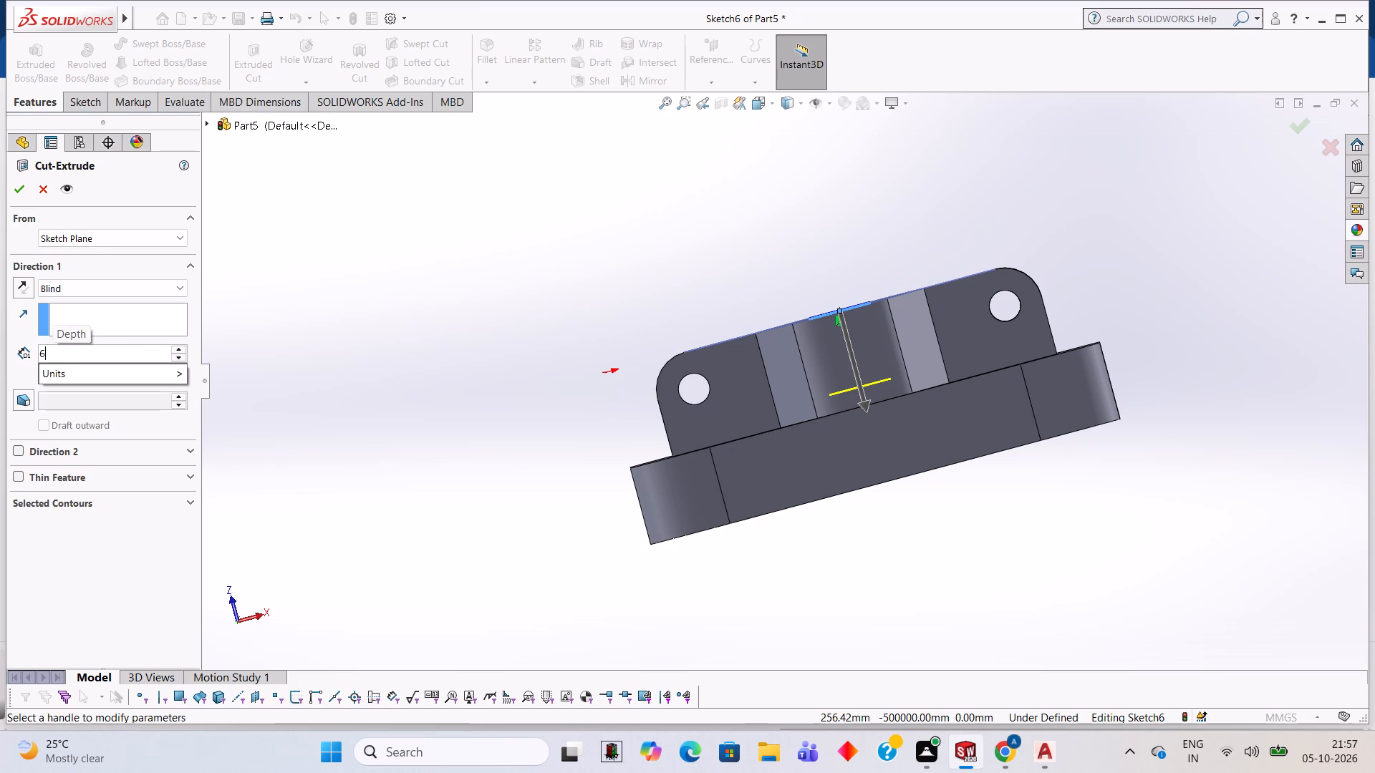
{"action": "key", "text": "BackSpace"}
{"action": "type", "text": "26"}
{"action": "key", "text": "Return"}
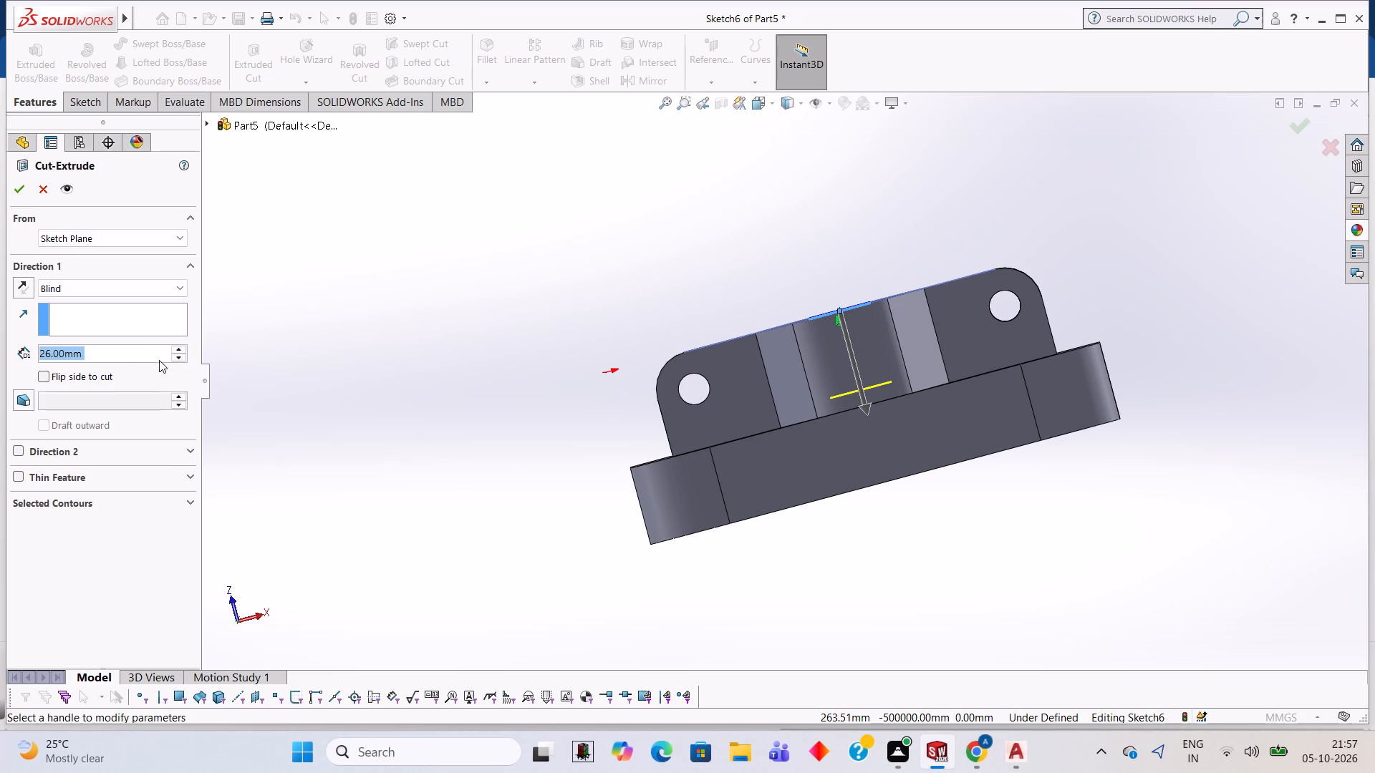
Set the blind depth to 22 mm and complete the cut of both circular holes in the boss.
{"action": "left_click", "coordinate": [135, 346]}
{"action": "left_click", "coordinate": [136, 353]}
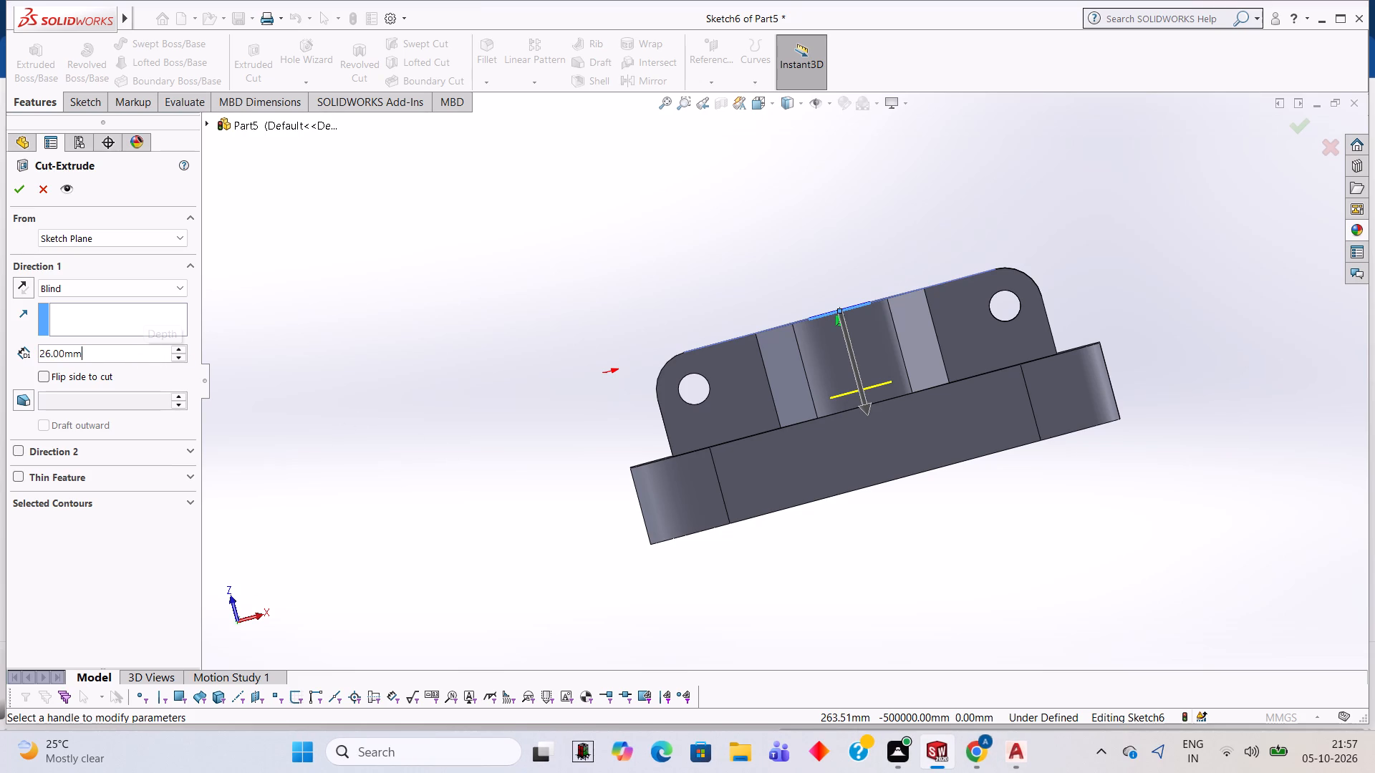
{"action": "key", "text": "2"}
{"action": "key", "text": "BackSpace"}
{"action": "key", "text": "BackSpace"}
{"action": "key", "text": "BackSpace"}
{"action": "key", "text": "BackSpace"}
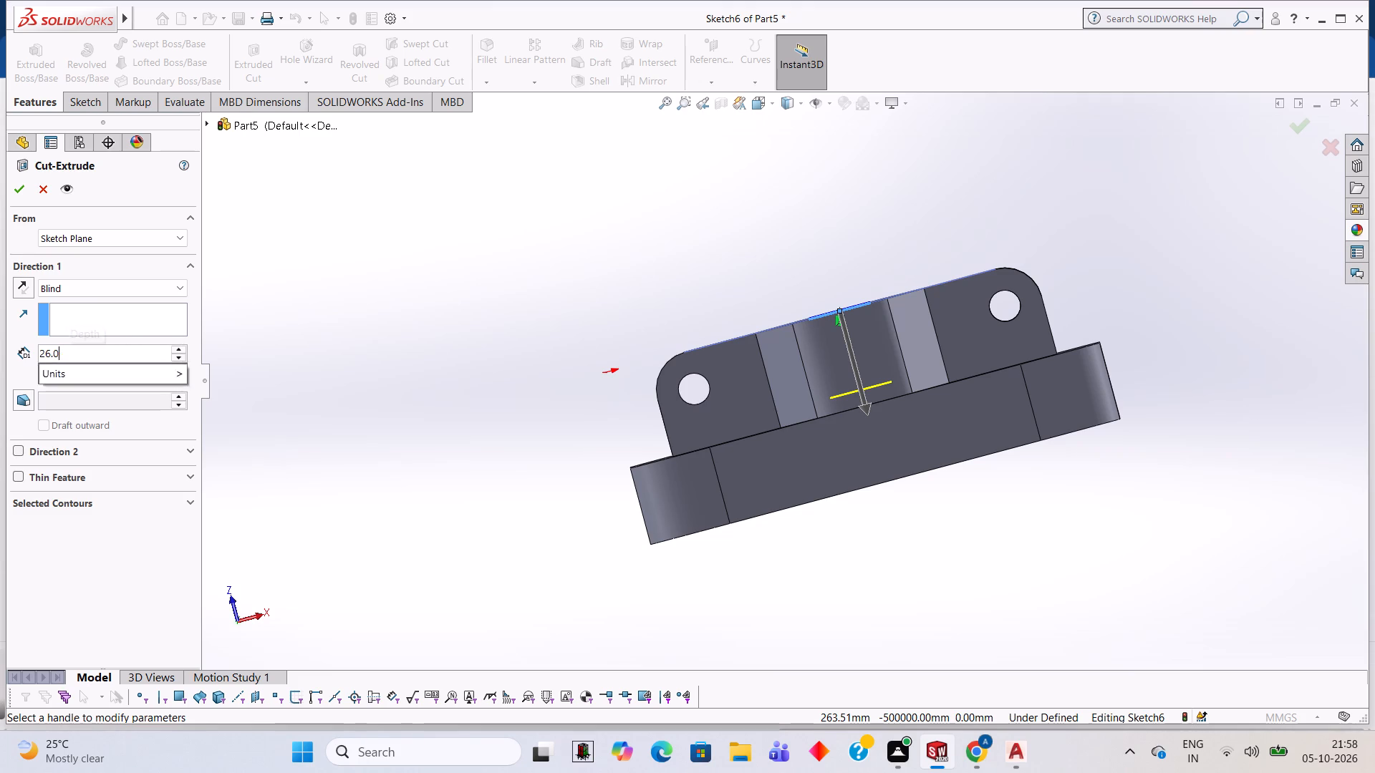
{"action": "key", "text": "BackSpace"}
{"action": "key", "text": "BackSpace"}
{"action": "key", "text": "BackSpace"}
{"action": "key", "text": "BackSpace"}
{"action": "type", "text": "22"}
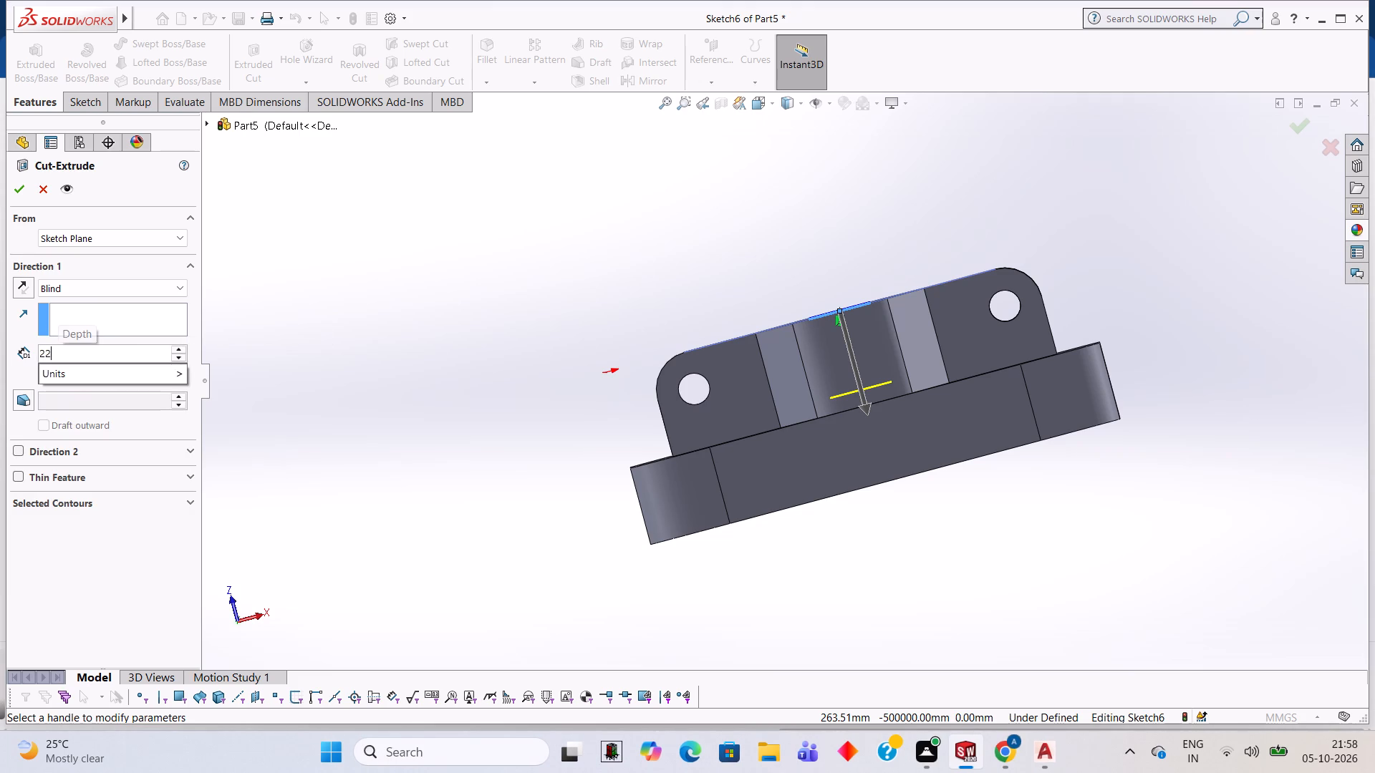
{"action": "key", "text": "Return"}
{"action": "middle_click_drag", "start_coordinate": [574, 293], "coordinate": [598, 322]}
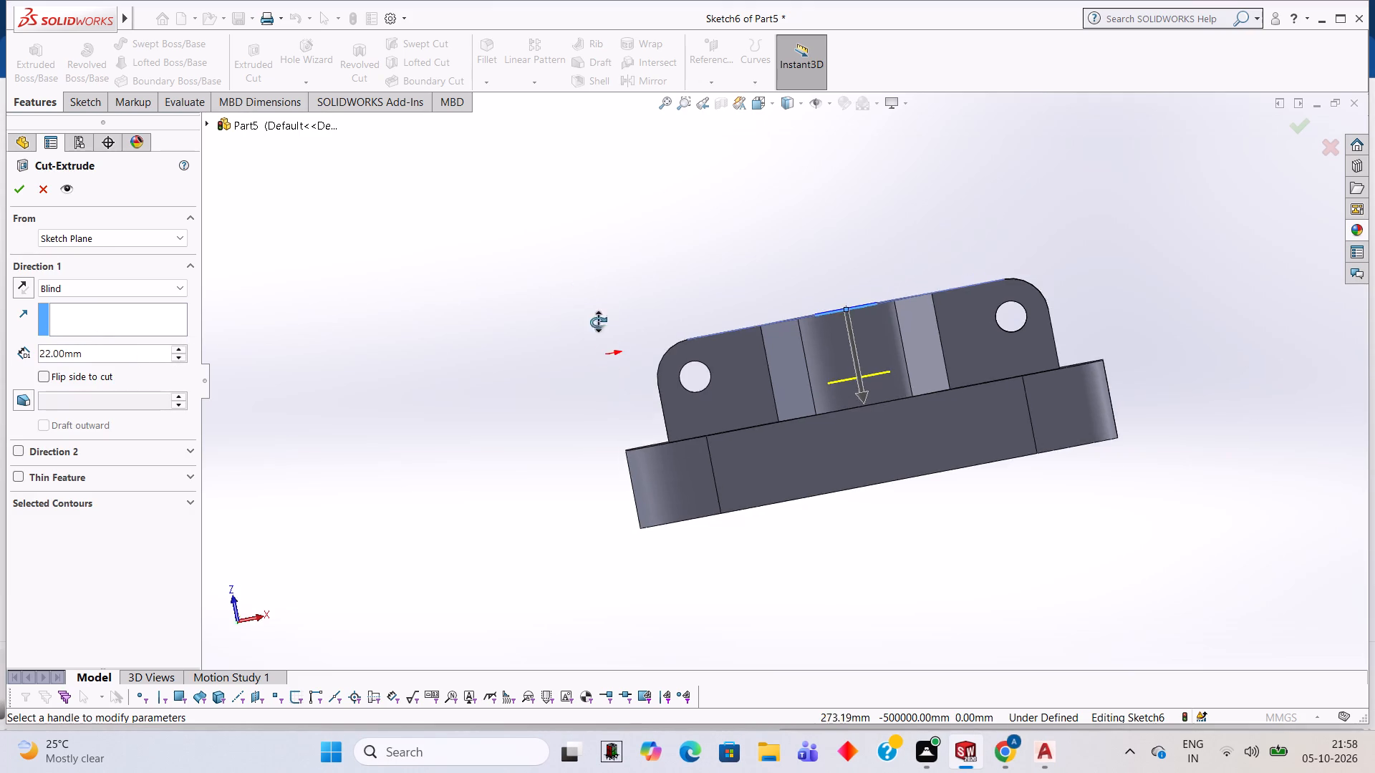
{"action": "middle_click_drag", "start_coordinate": [598, 322], "coordinate": [617, 380]}
{"action": "middle_click_drag", "start_coordinate": [885, 384], "coordinate": [866, 298]}
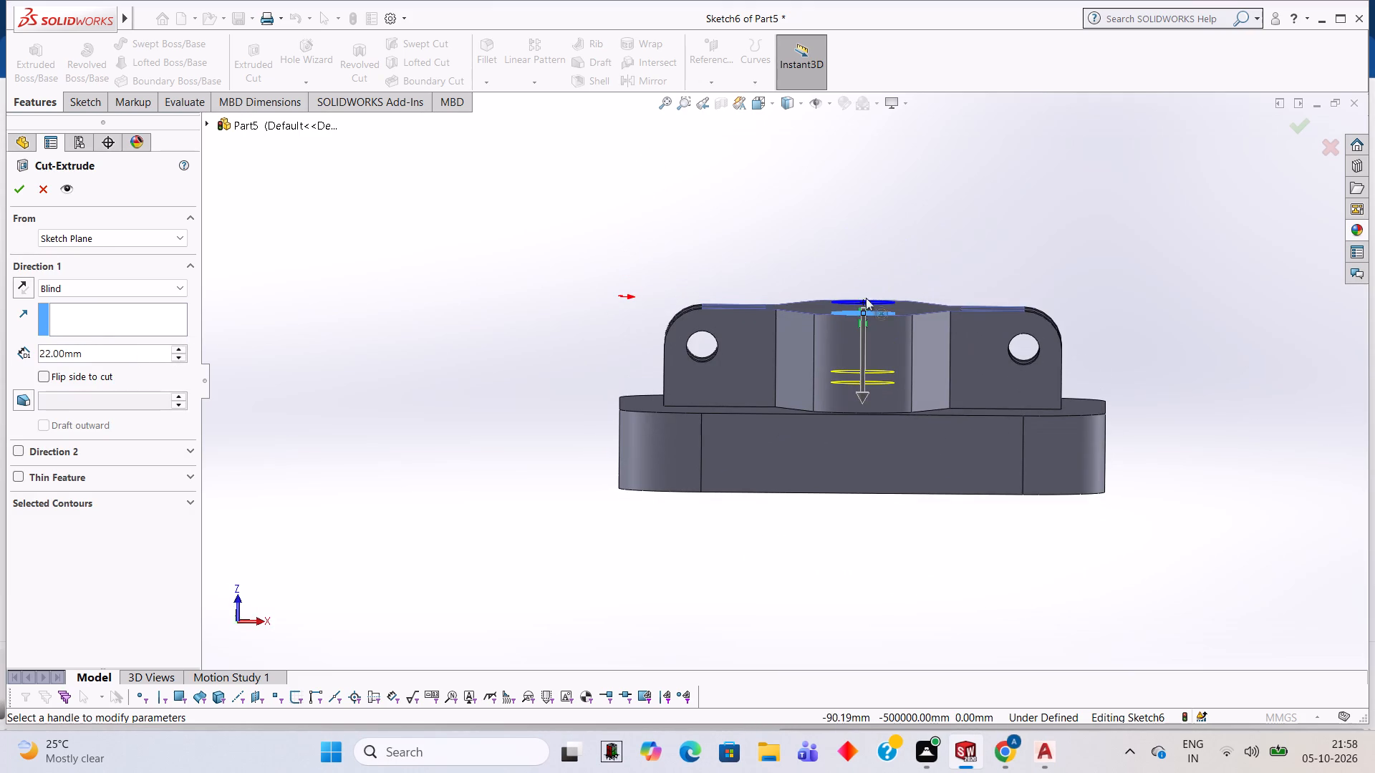
{"action": "left_click", "coordinate": [15, 197]}
{"action": "left_click", "coordinate": [369, 286]}
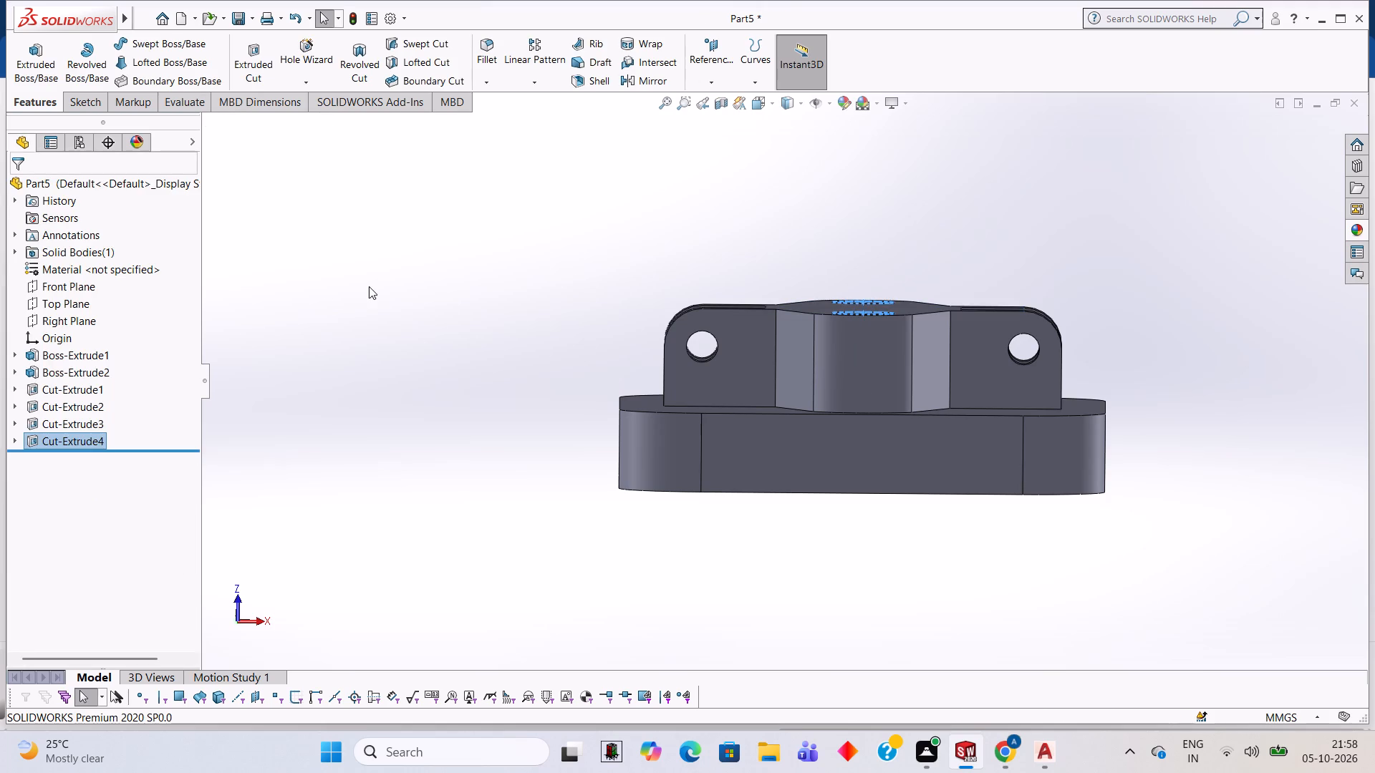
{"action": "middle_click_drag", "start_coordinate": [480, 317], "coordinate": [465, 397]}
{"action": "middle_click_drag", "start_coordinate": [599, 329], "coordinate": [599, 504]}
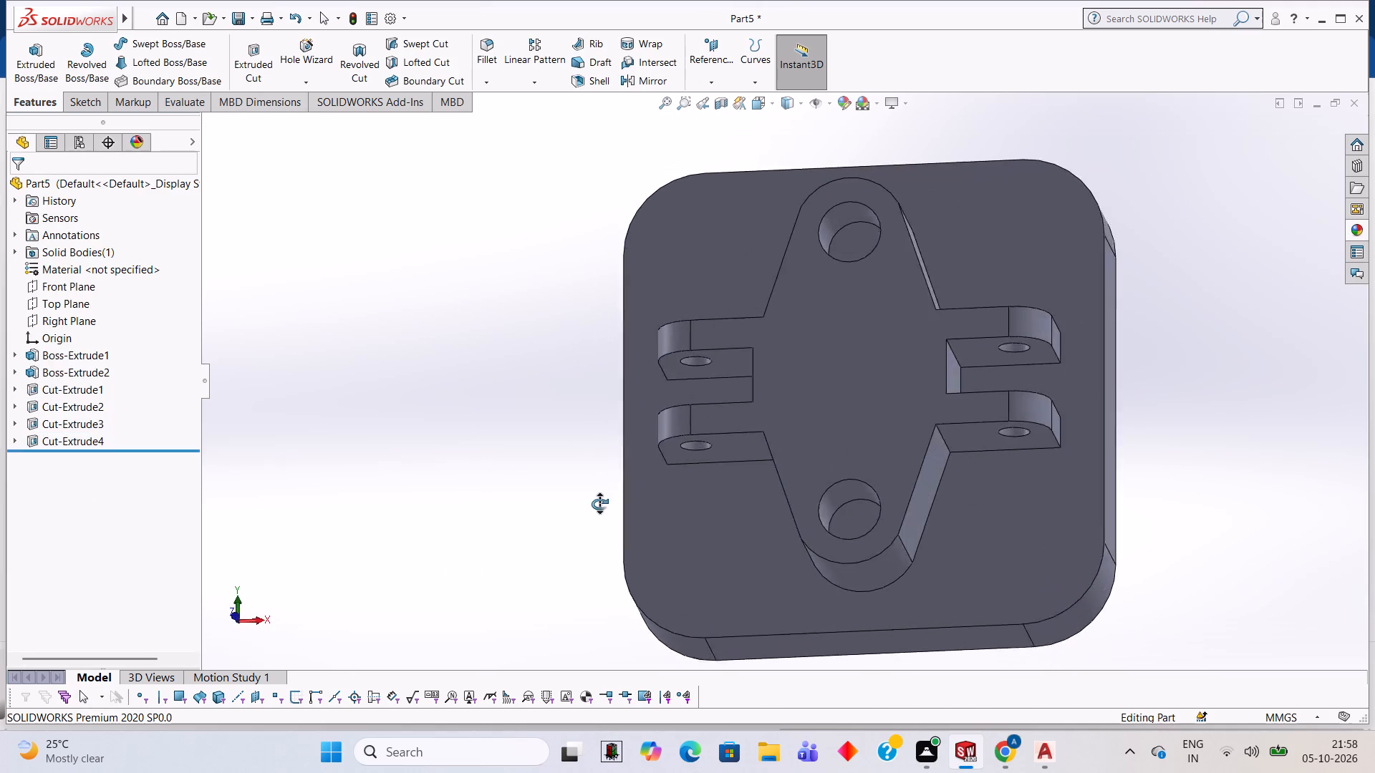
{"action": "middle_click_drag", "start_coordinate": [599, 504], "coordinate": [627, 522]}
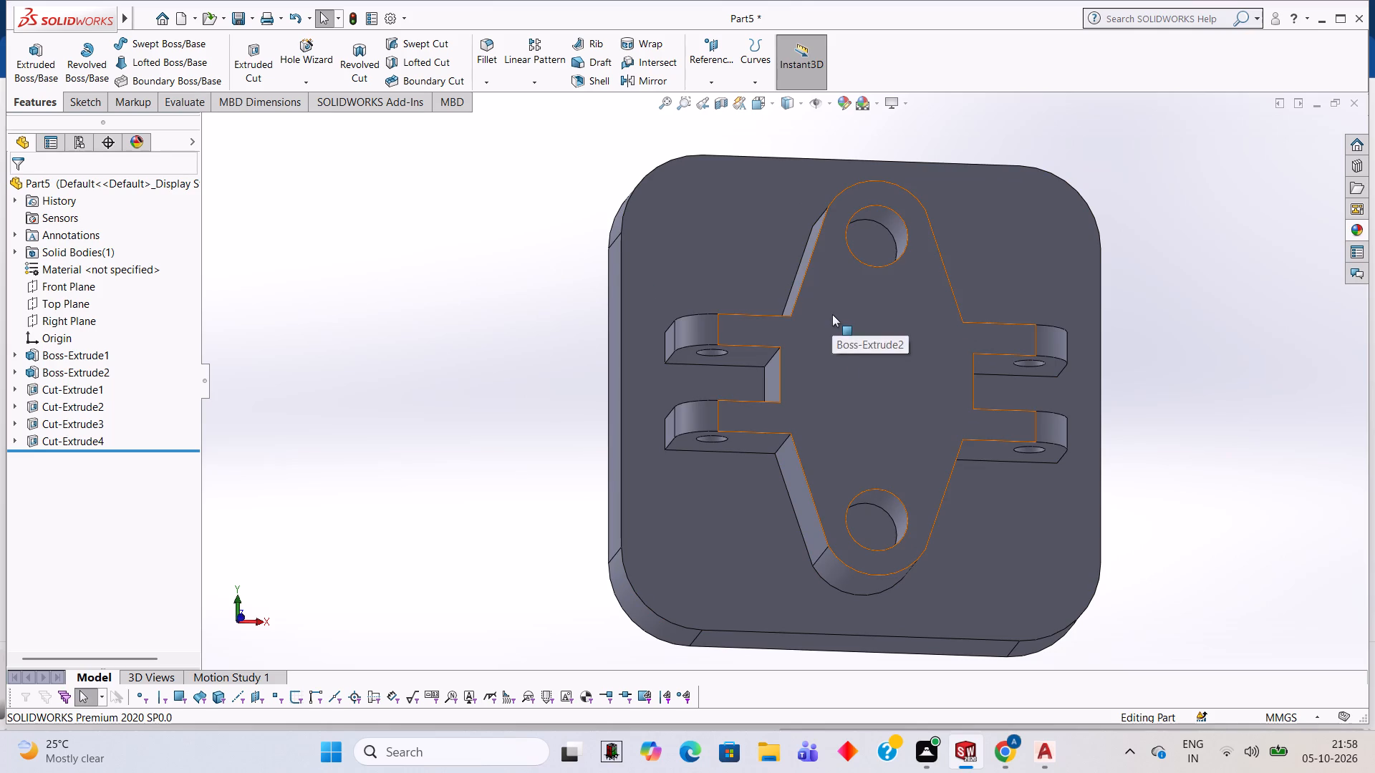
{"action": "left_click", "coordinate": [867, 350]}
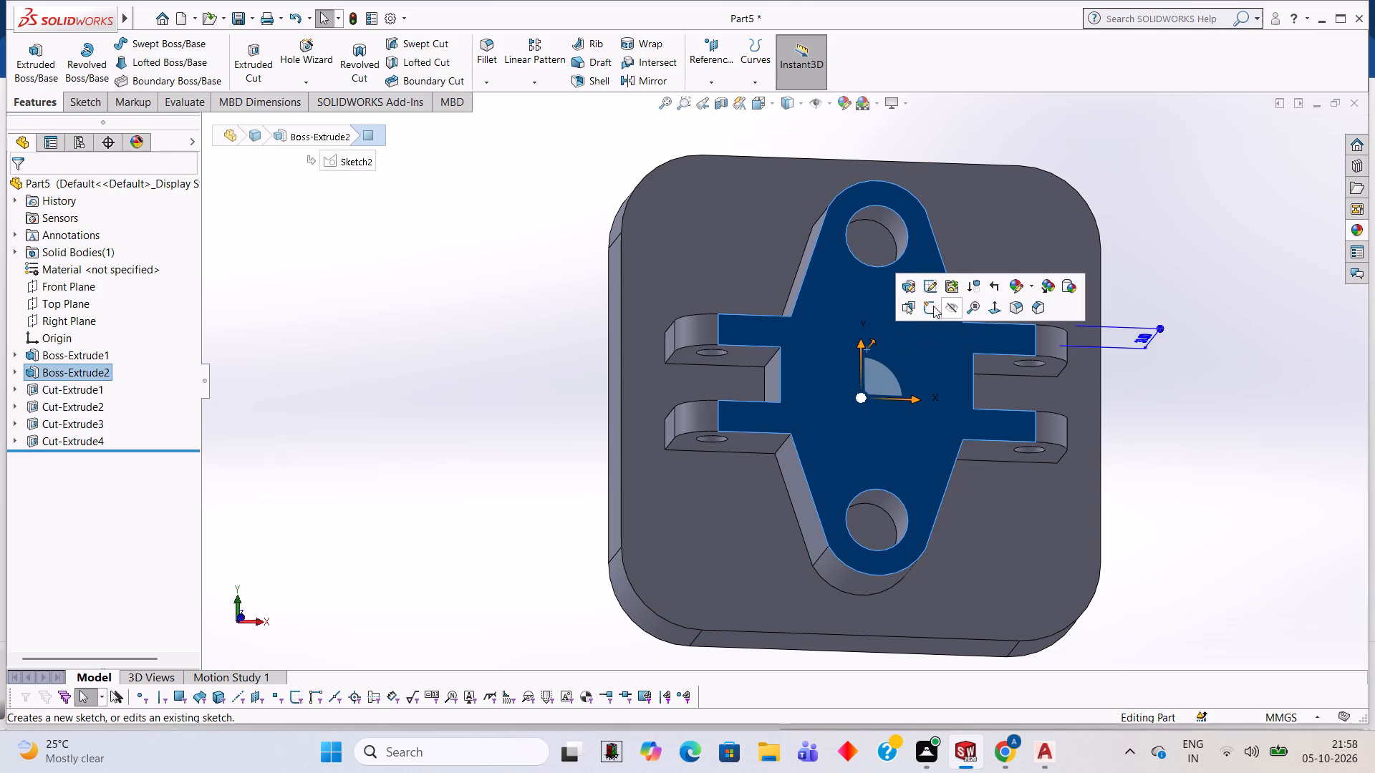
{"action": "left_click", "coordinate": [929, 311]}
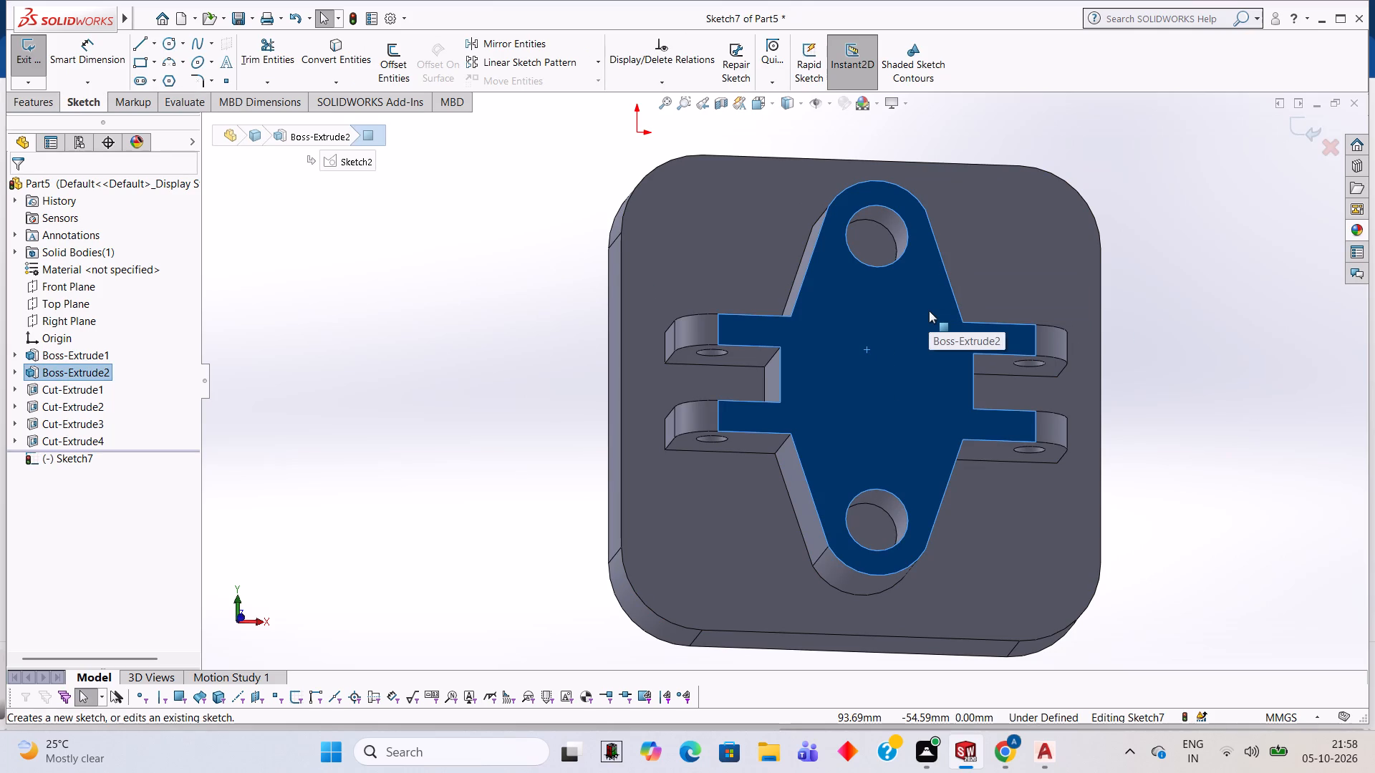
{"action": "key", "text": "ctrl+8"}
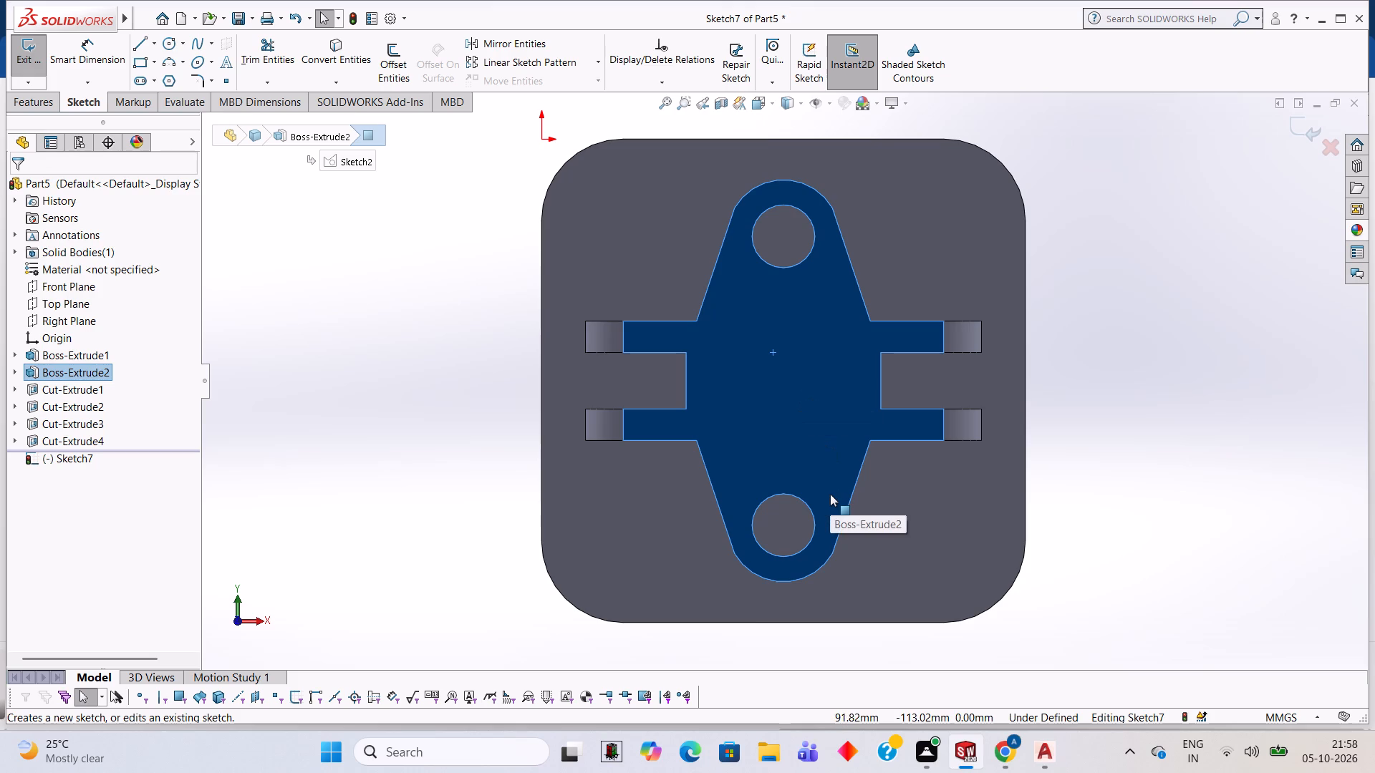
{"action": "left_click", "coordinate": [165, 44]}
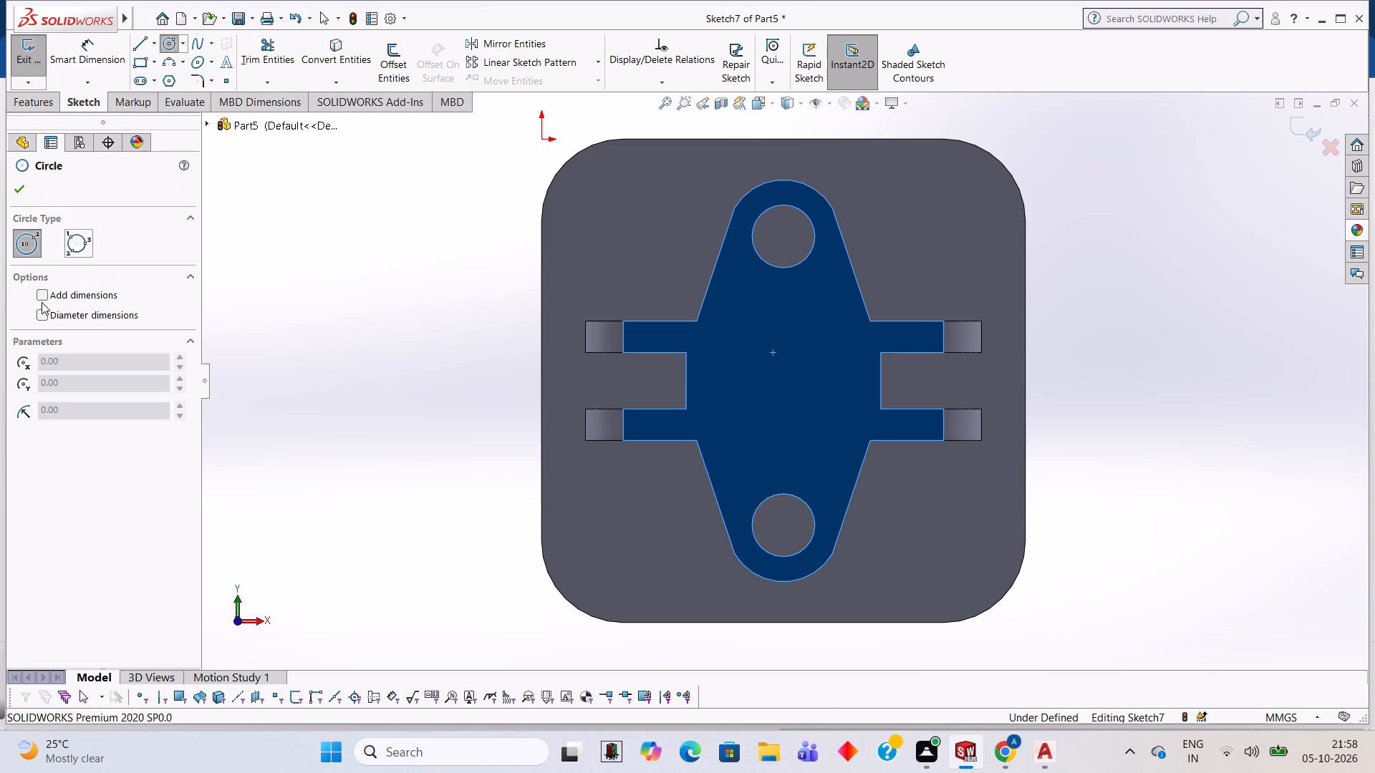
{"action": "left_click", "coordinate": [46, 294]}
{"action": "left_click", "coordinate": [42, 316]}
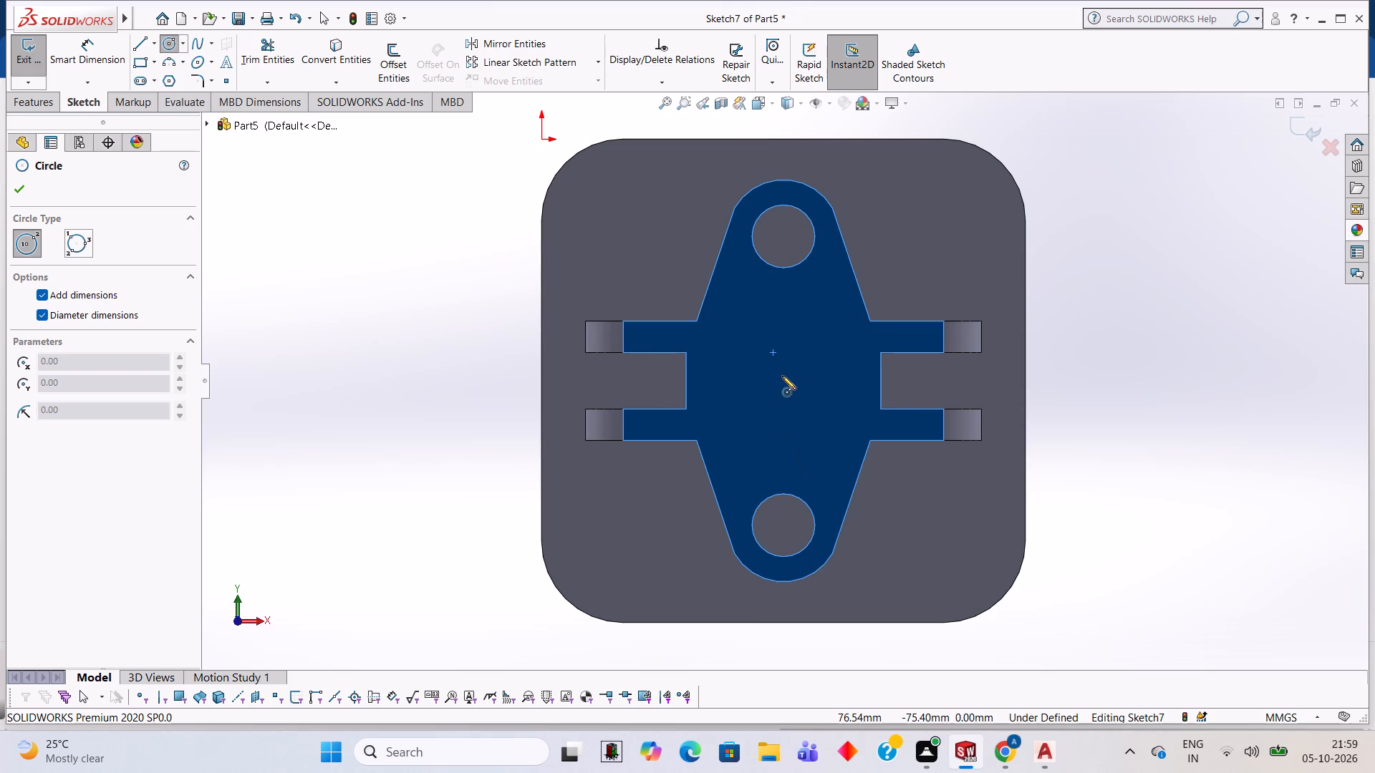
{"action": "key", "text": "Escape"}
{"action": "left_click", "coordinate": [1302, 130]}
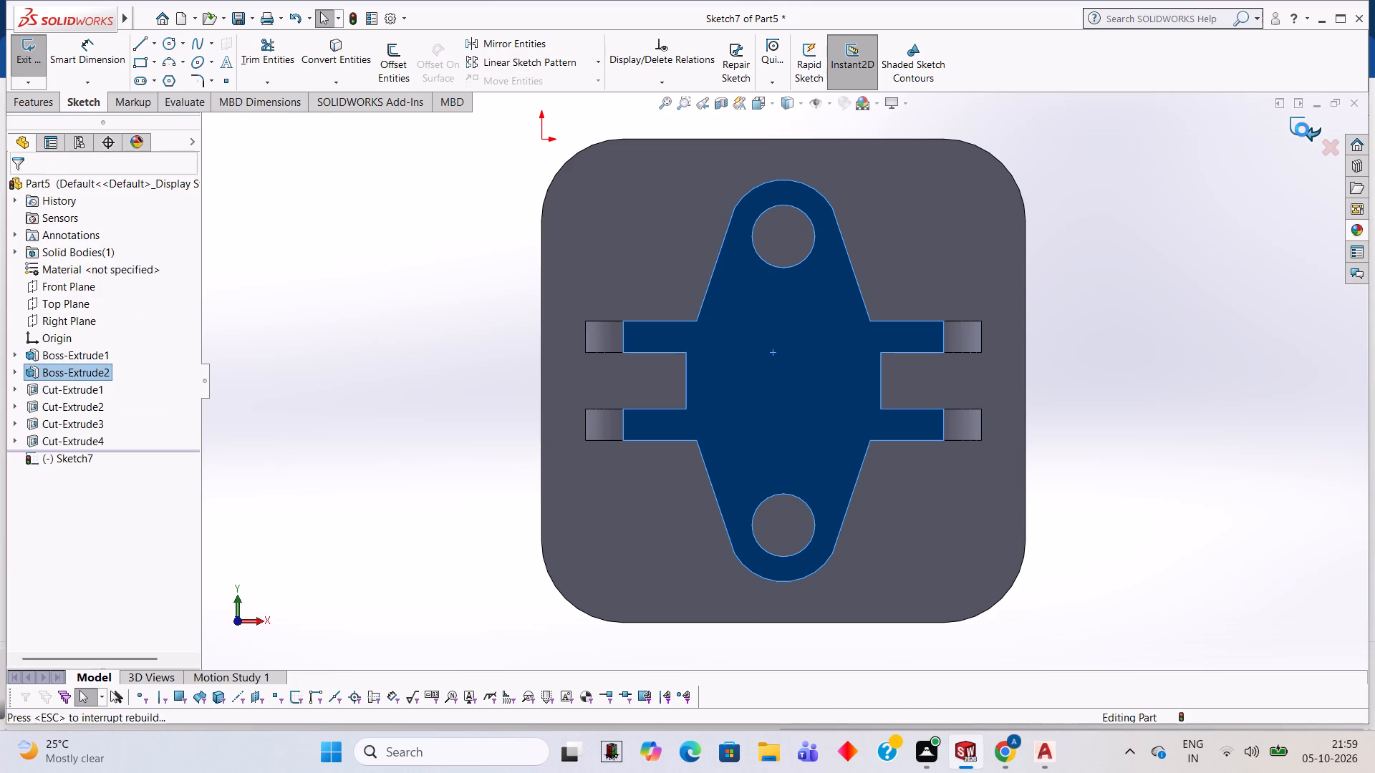
On the boss's top face, sketch two concentric circles of 28 mm and 42 mm diameter at the boss centre.
{"action": "left_click", "coordinate": [753, 344]}
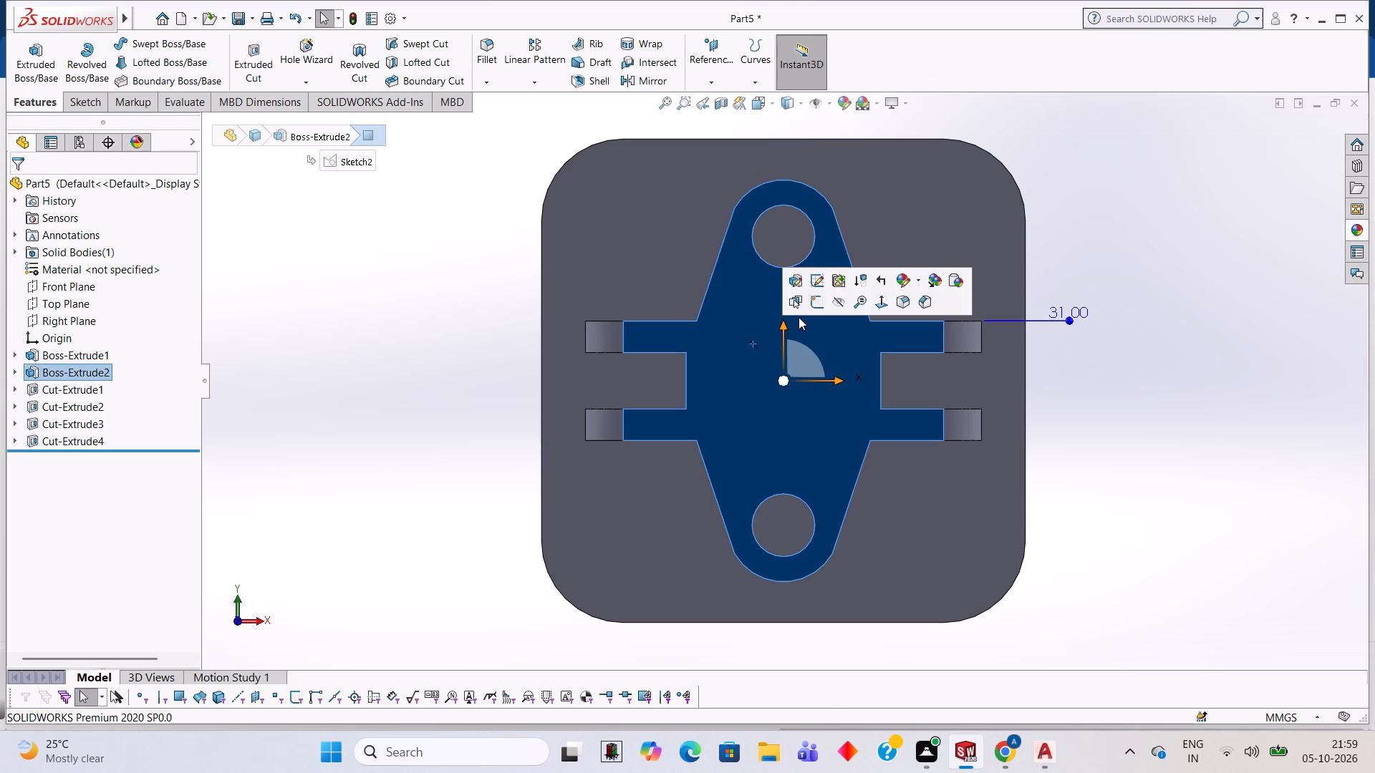
{"action": "left_click", "coordinate": [806, 308]}
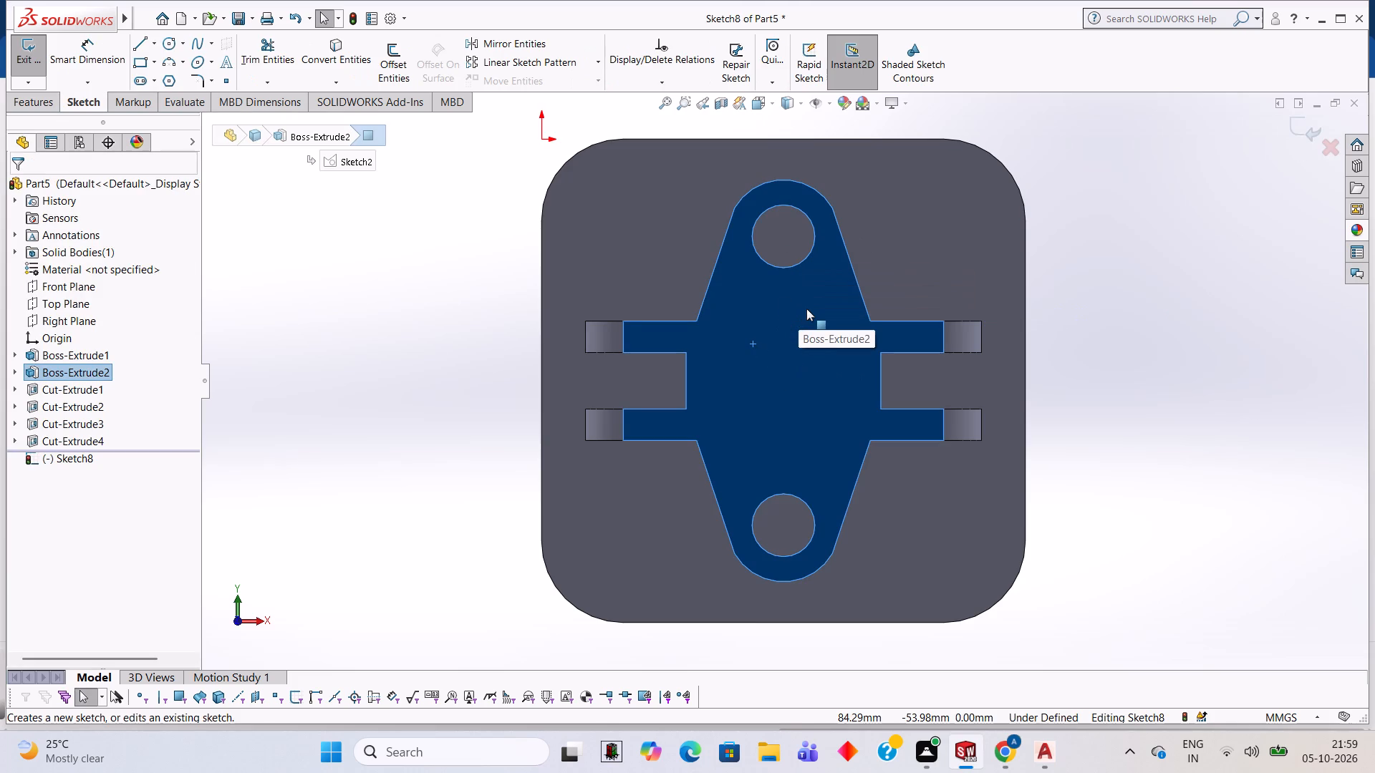
{"action": "key", "text": "ctrl+8"}
{"action": "key", "text": "ctrl+8"}
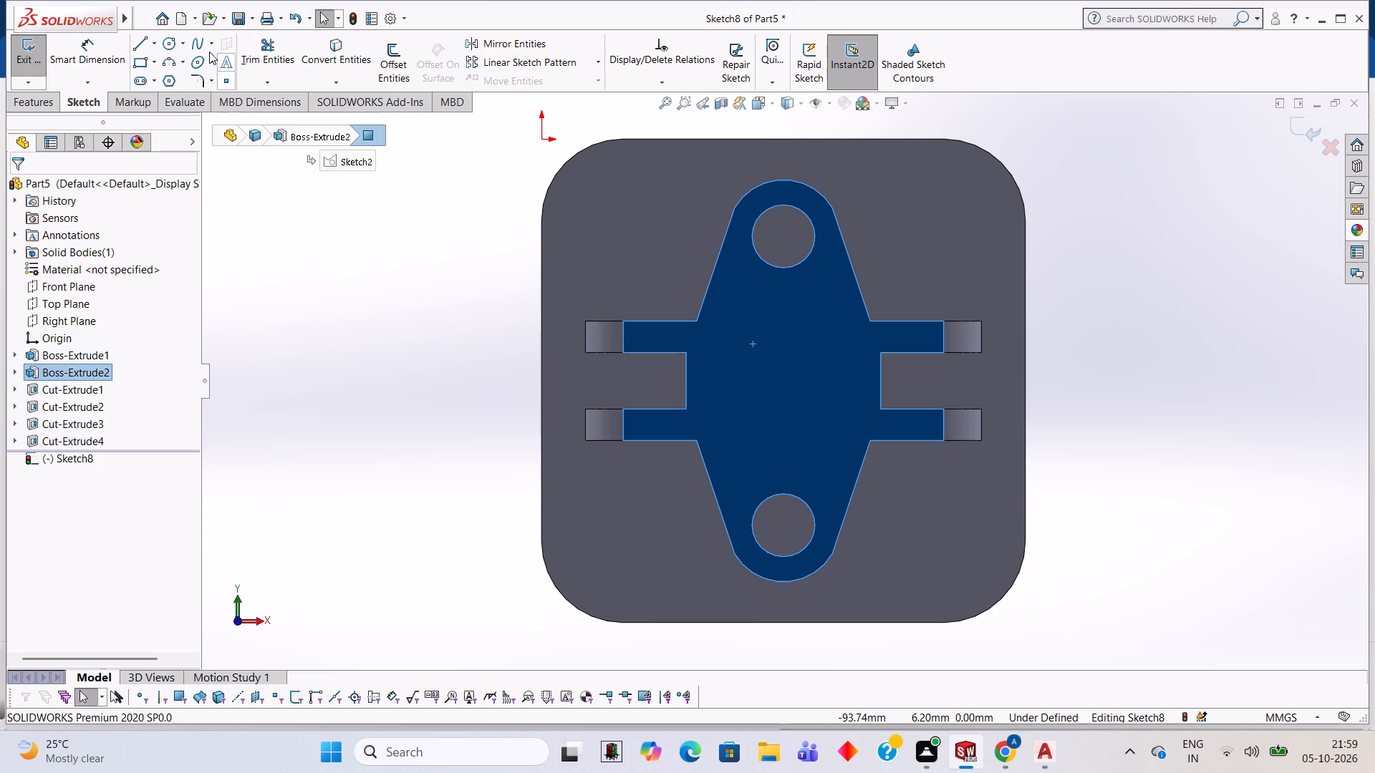
{"action": "left_click", "coordinate": [170, 38]}
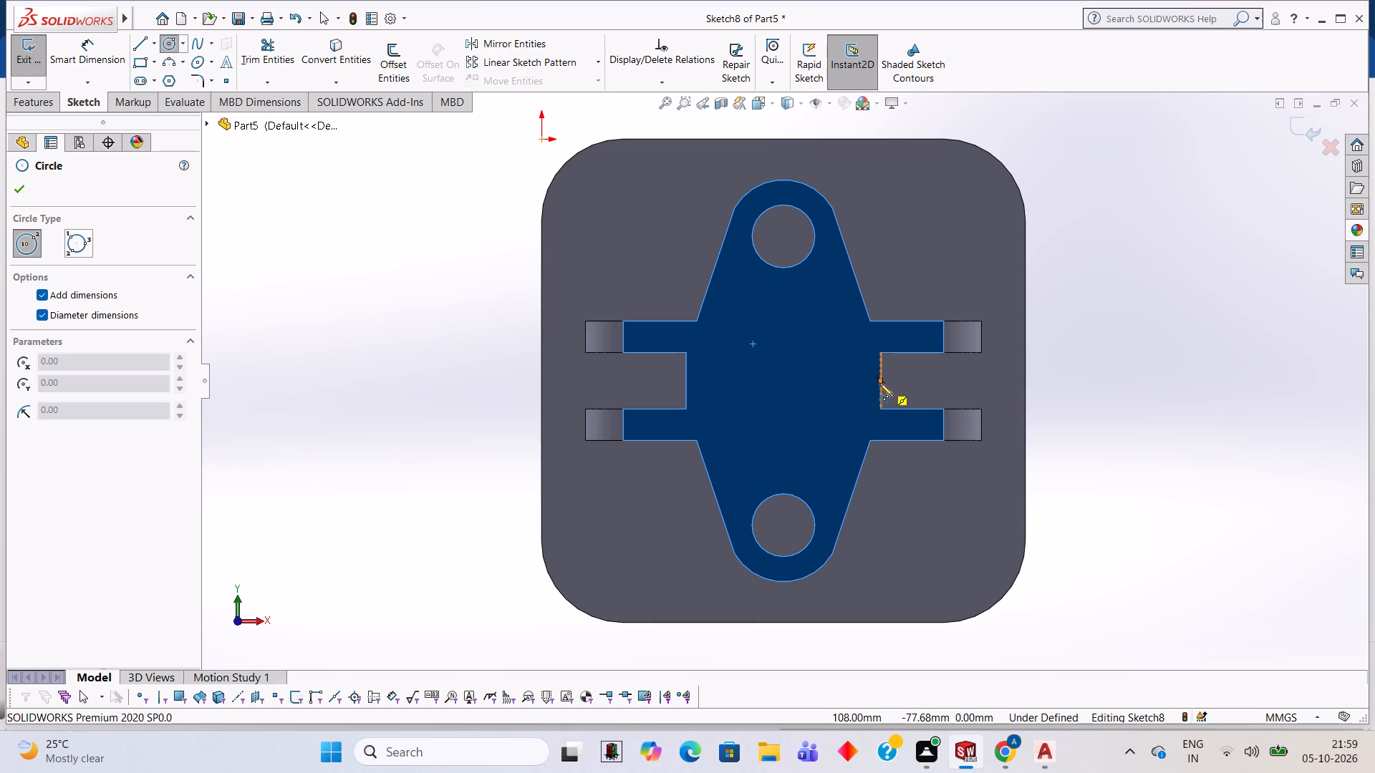
{"action": "left_click", "coordinate": [784, 384]}
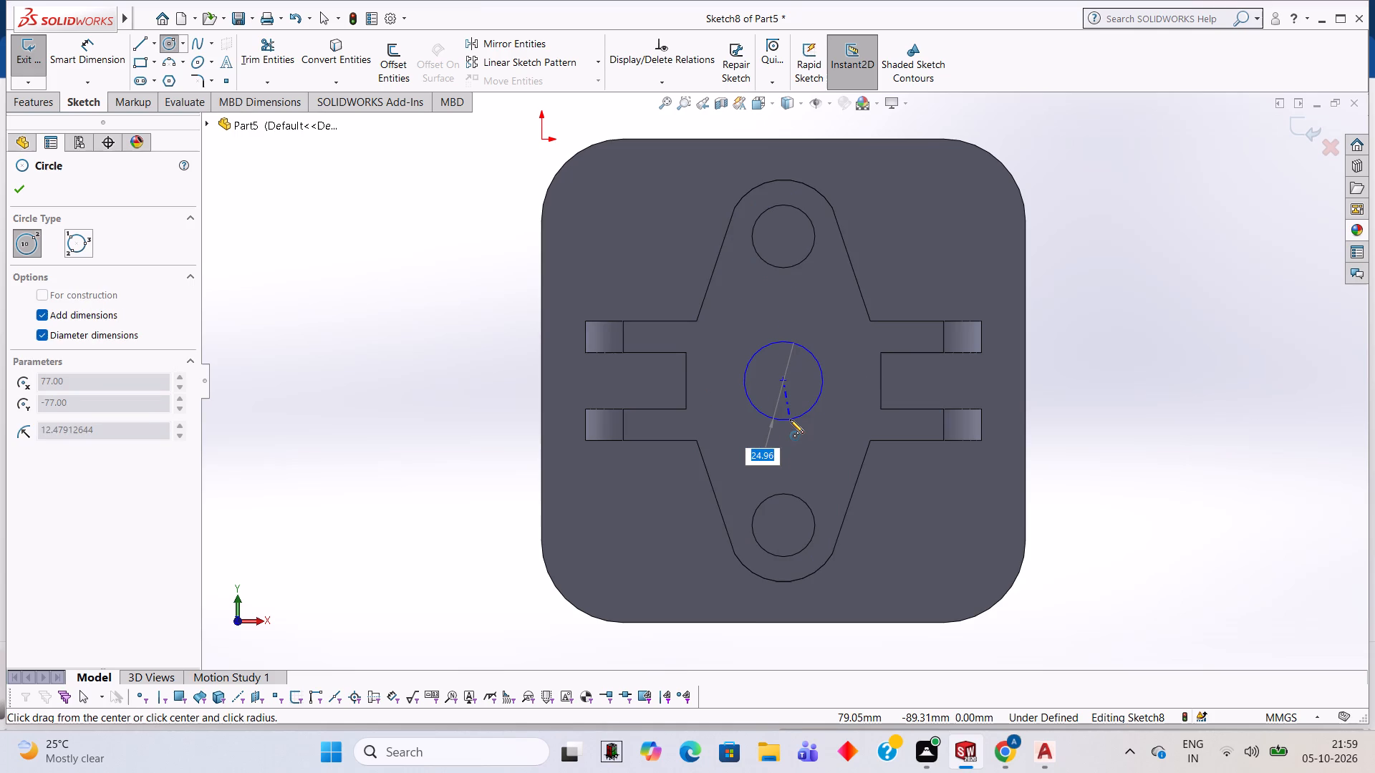
{"action": "type", "text": "28"}
{"action": "key", "text": "Return"}
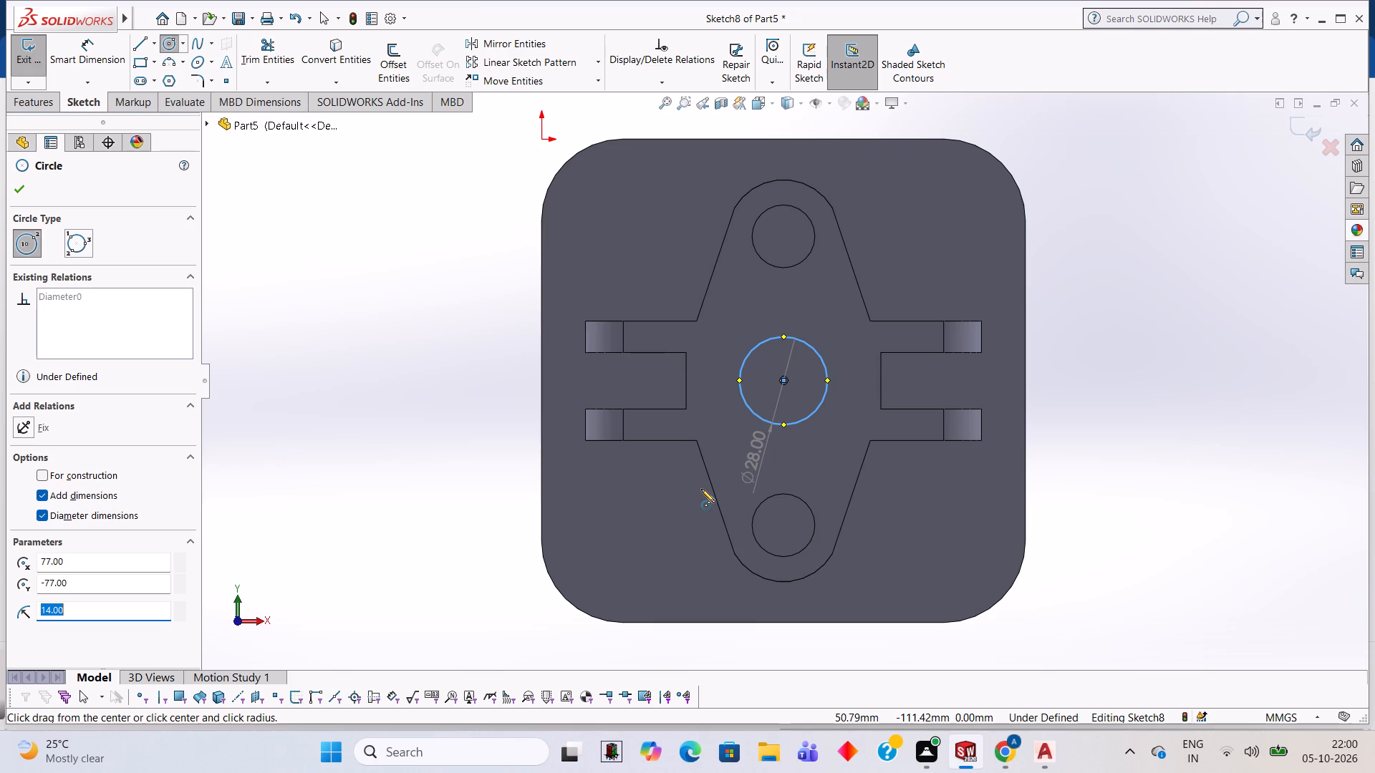
{"action": "left_click", "coordinate": [782, 379]}
{"action": "type", "text": "42"}
{"action": "key", "text": "Return"}
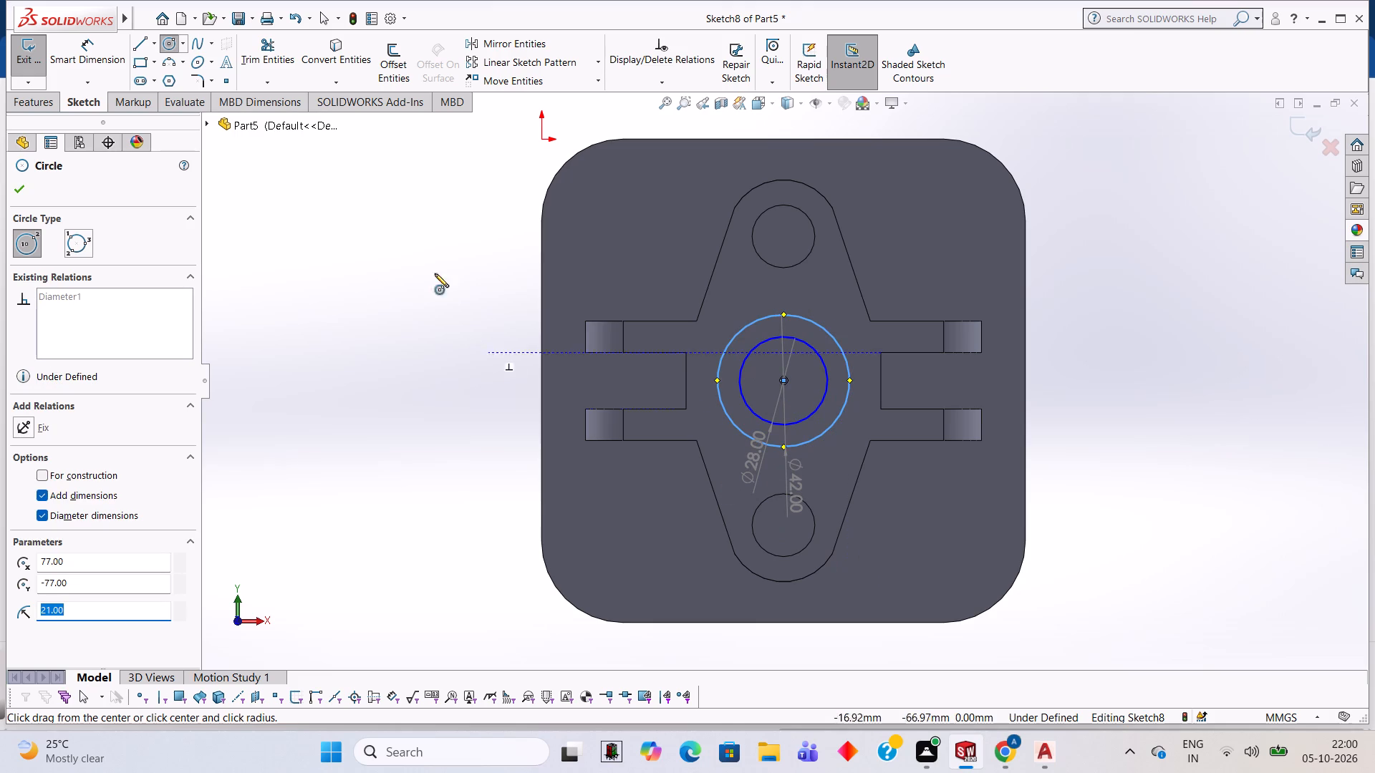
Trim away the inner 28 mm circle from the sketch.
{"action": "left_click", "coordinate": [267, 49]}
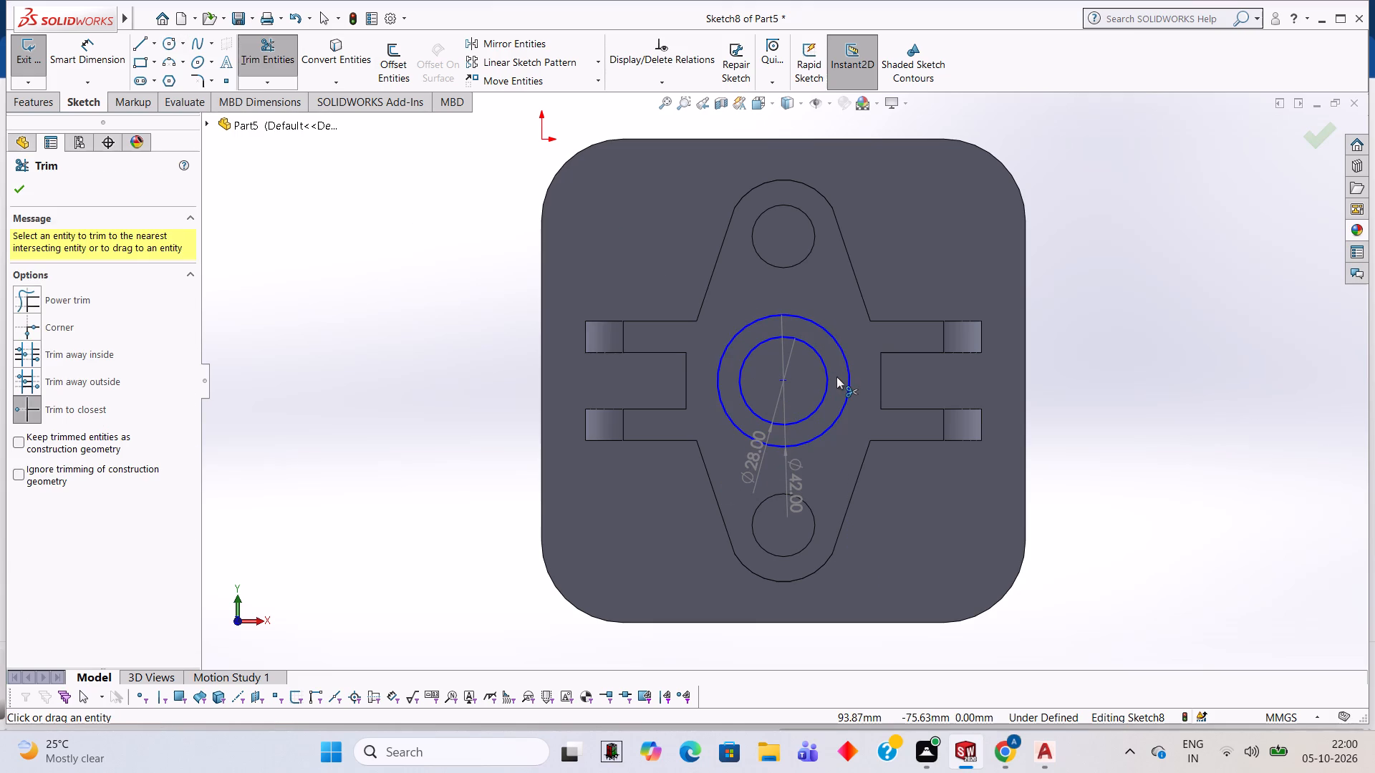
{"action": "left_click", "coordinate": [826, 376]}
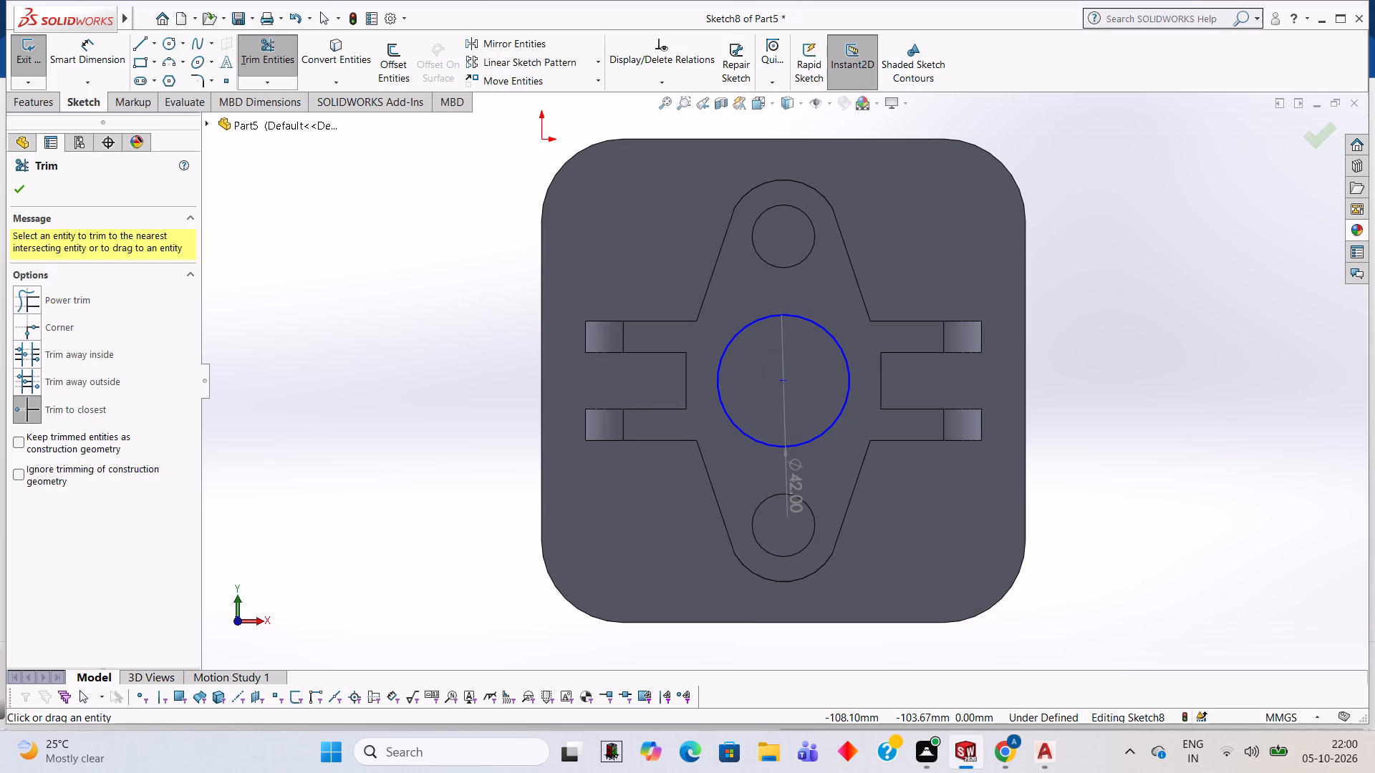
Extrude-cut the 42 mm circle down from the boss's top face with a blind depth of 42 mm.
{"action": "left_click", "coordinate": [35, 97]}
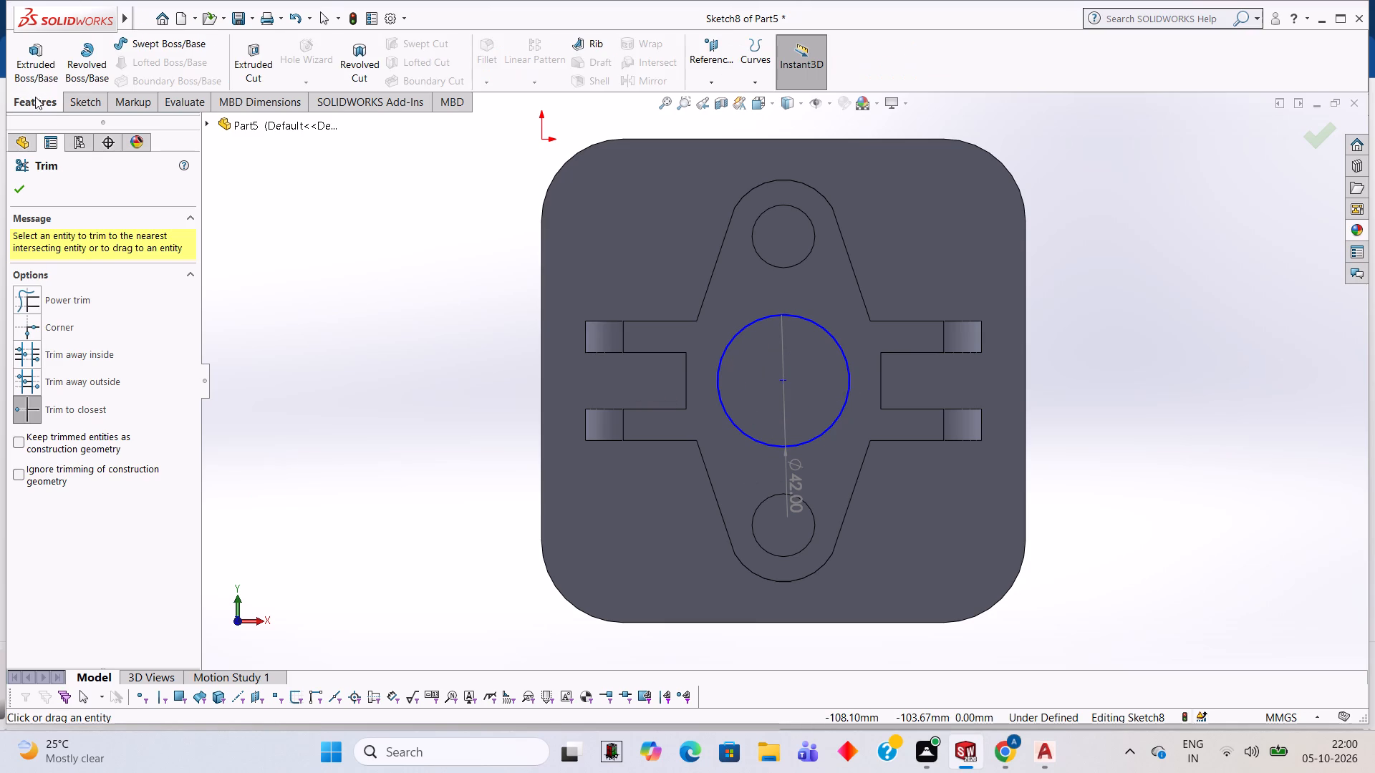
{"action": "left_click", "coordinate": [234, 49]}
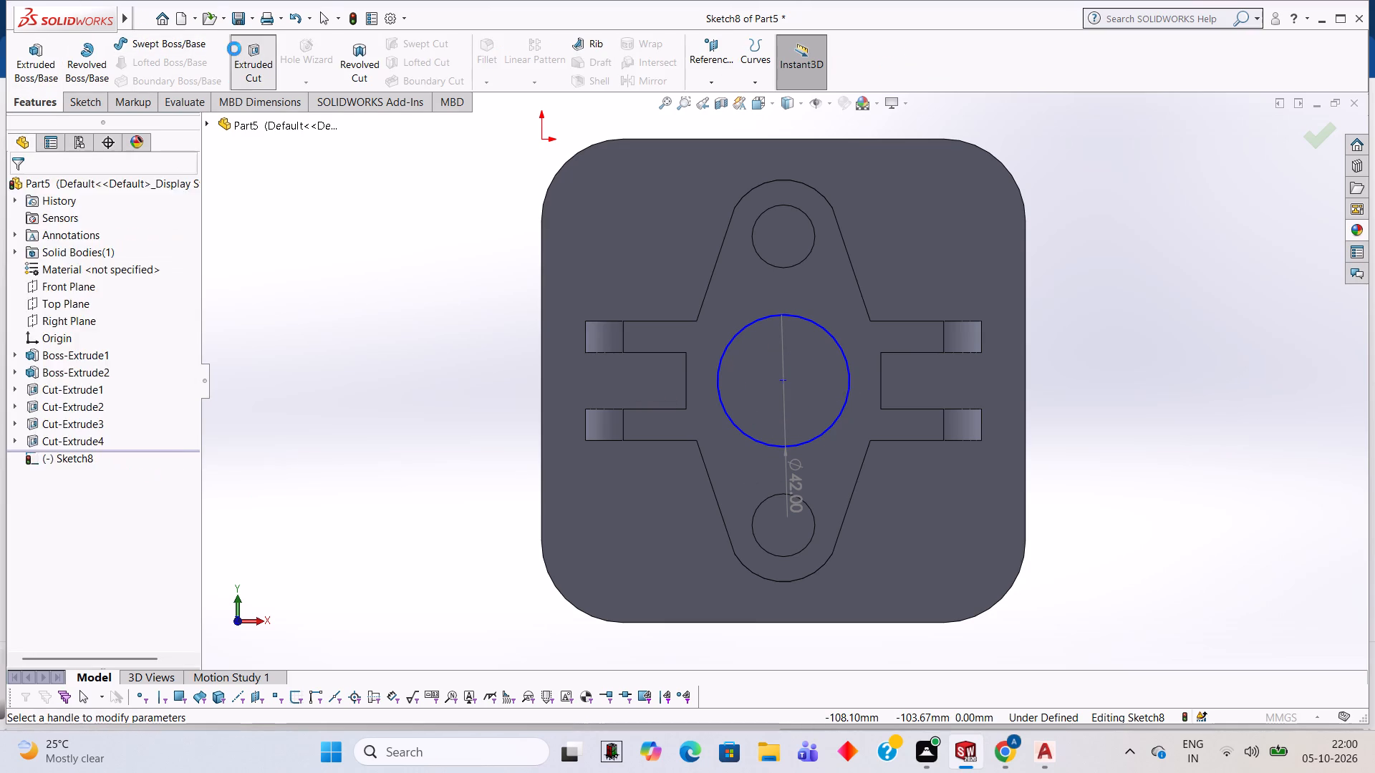
{"action": "scroll", "coordinate": [723, 470], "scroll_direction": "down", "scroll_amount": 1}
{"action": "middle_click_drag", "start_coordinate": [723, 470], "coordinate": [711, 289]}
{"action": "middle_click_drag", "start_coordinate": [783, 545], "coordinate": [783, 316]}
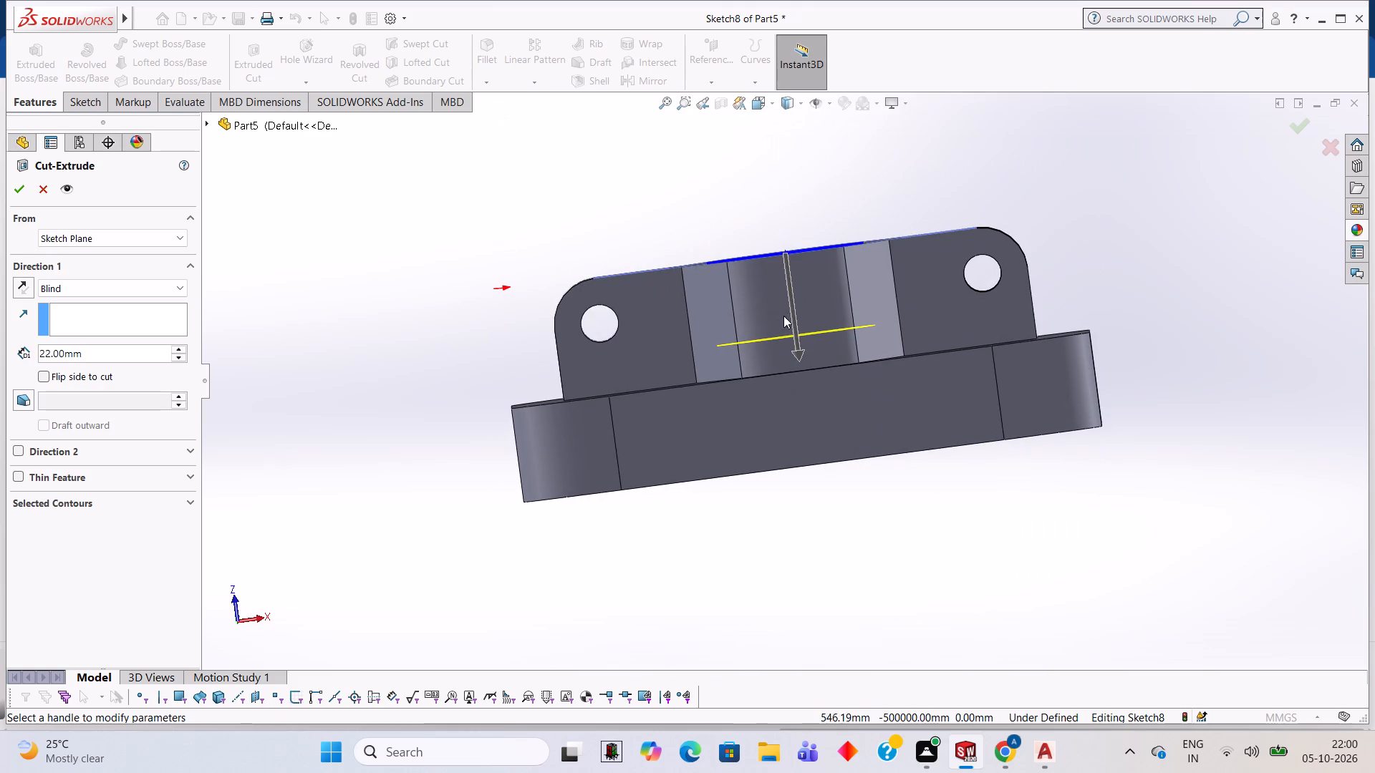
{"action": "left_click", "coordinate": [122, 351]}
{"action": "key", "text": "BackSpace"}
{"action": "key", "text": "BackSpace"}
{"action": "key", "text": "BackSpace"}
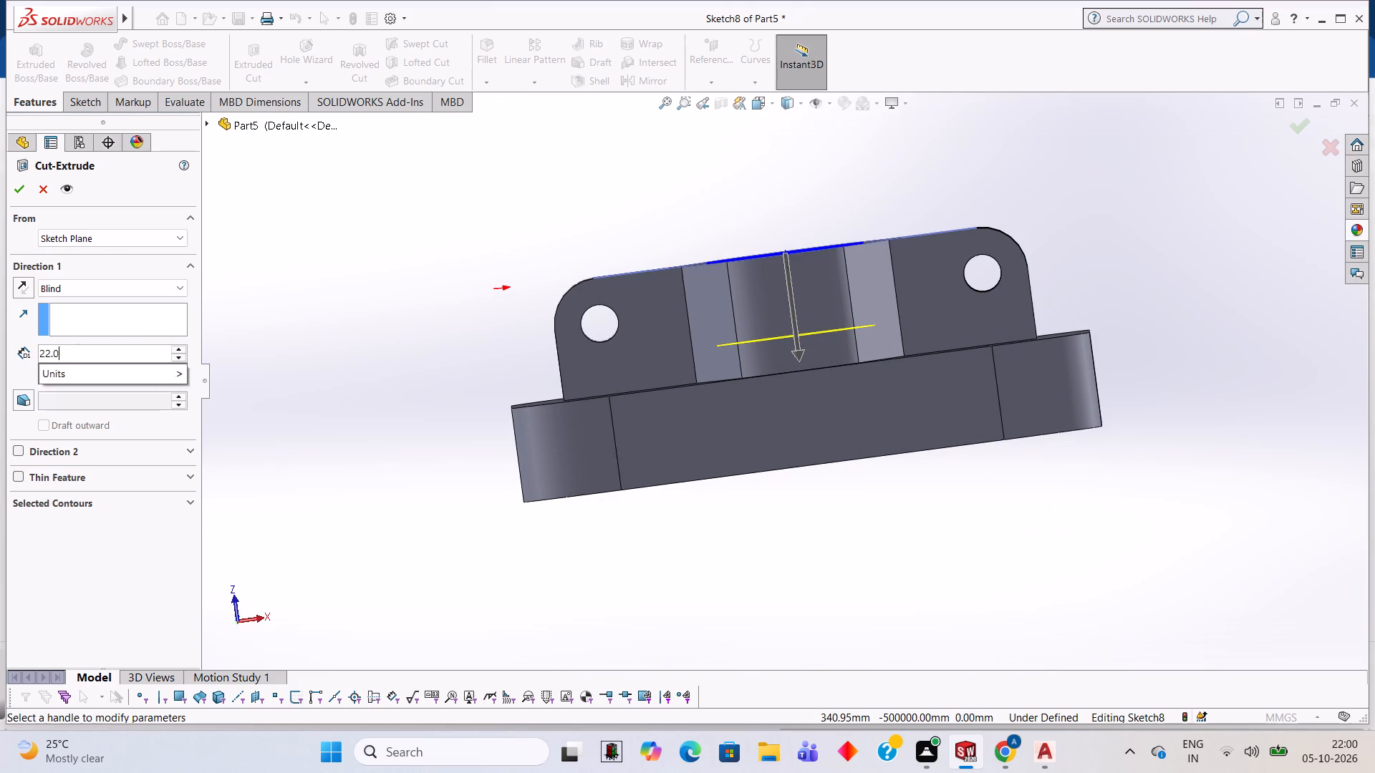
{"action": "key", "text": "BackSpace"}
{"action": "key", "text": "BackSpace"}
{"action": "key", "text": "BackSpace"}
{"action": "key", "text": "BackSpace"}
{"action": "type", "text": "42"}
{"action": "key", "text": "Return"}
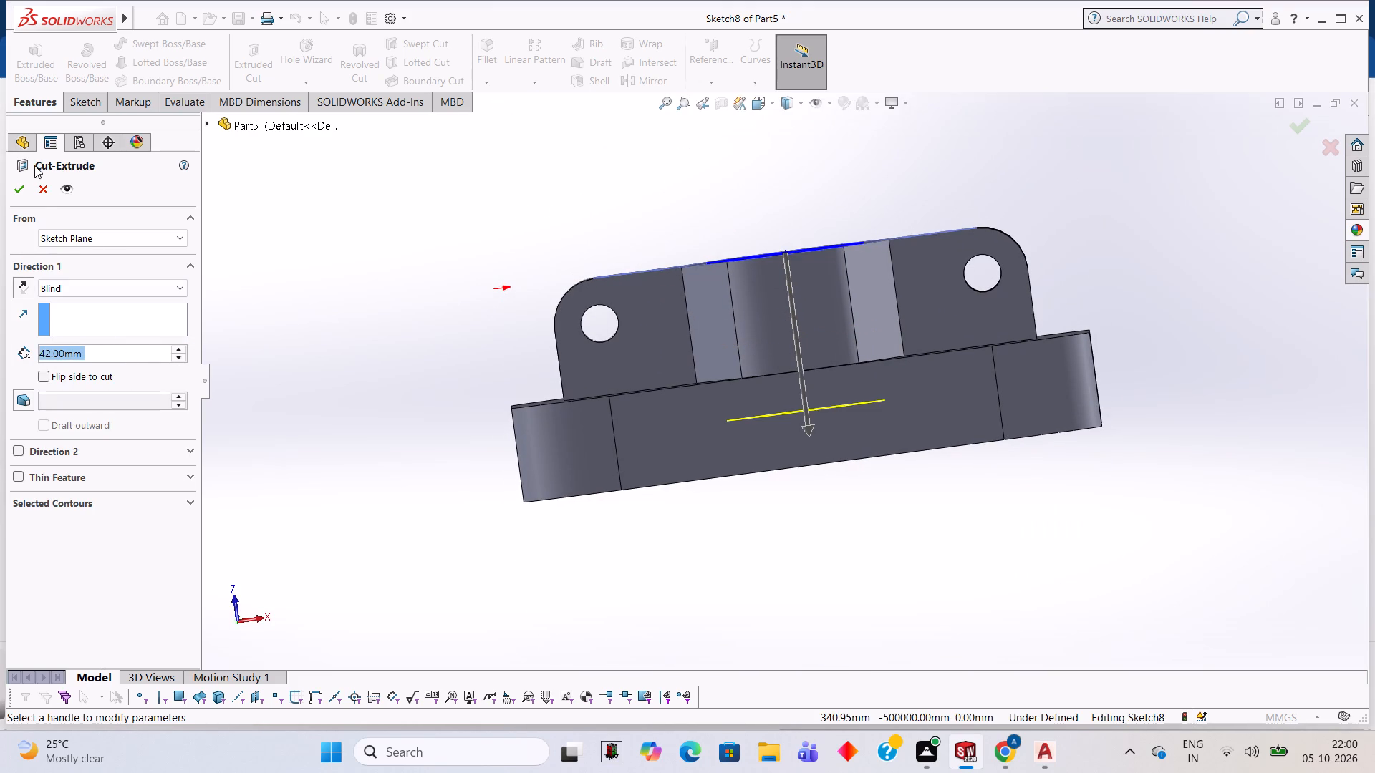
{"action": "left_click", "coordinate": [10, 185]}
{"action": "left_click", "coordinate": [354, 282]}
Start a sketch on the base block's top face and draw a 20 mm diameter circle concentric with its upper-left rounded corner.
{"action": "middle_click_drag", "start_coordinate": [476, 263], "coordinate": [479, 447]}
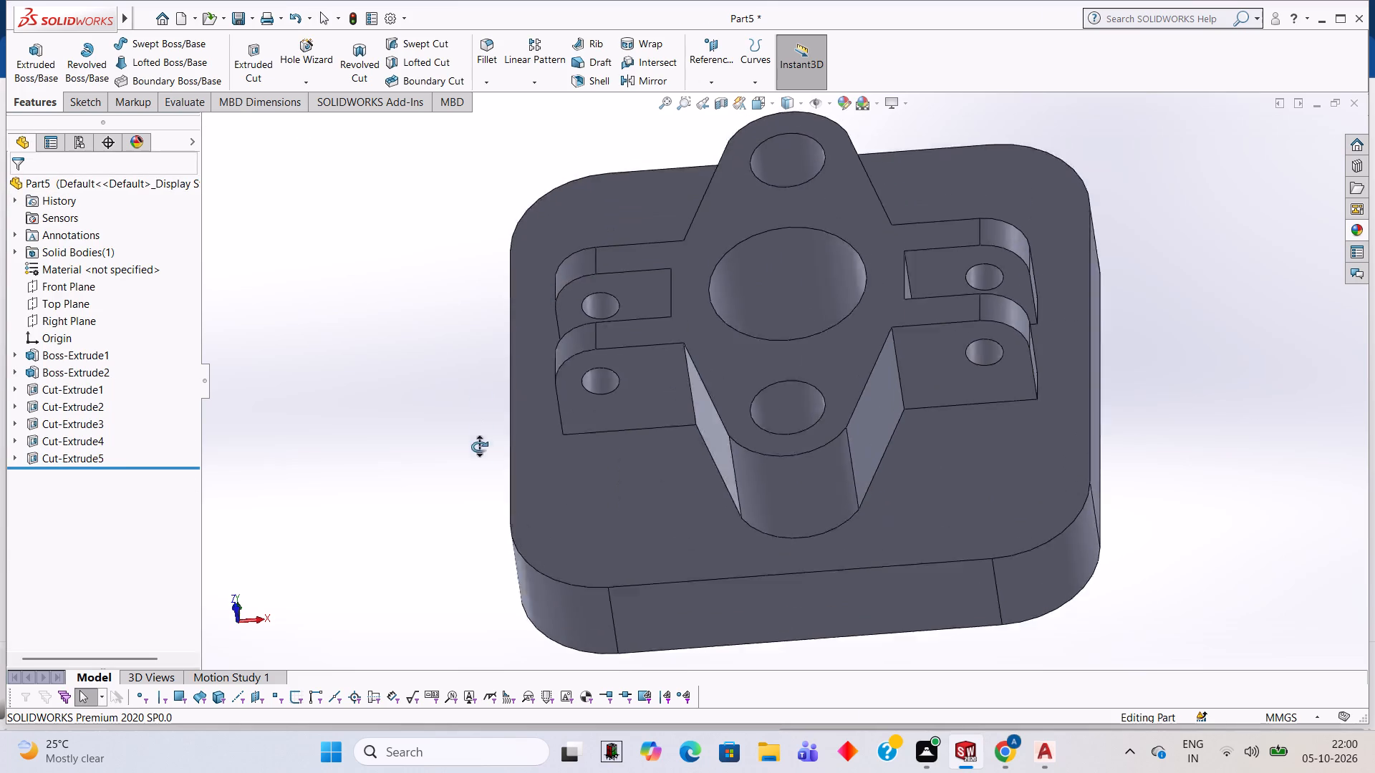
{"action": "middle_click_drag", "start_coordinate": [479, 447], "coordinate": [483, 464]}
{"action": "middle_click_drag", "start_coordinate": [932, 279], "coordinate": [932, 350]}
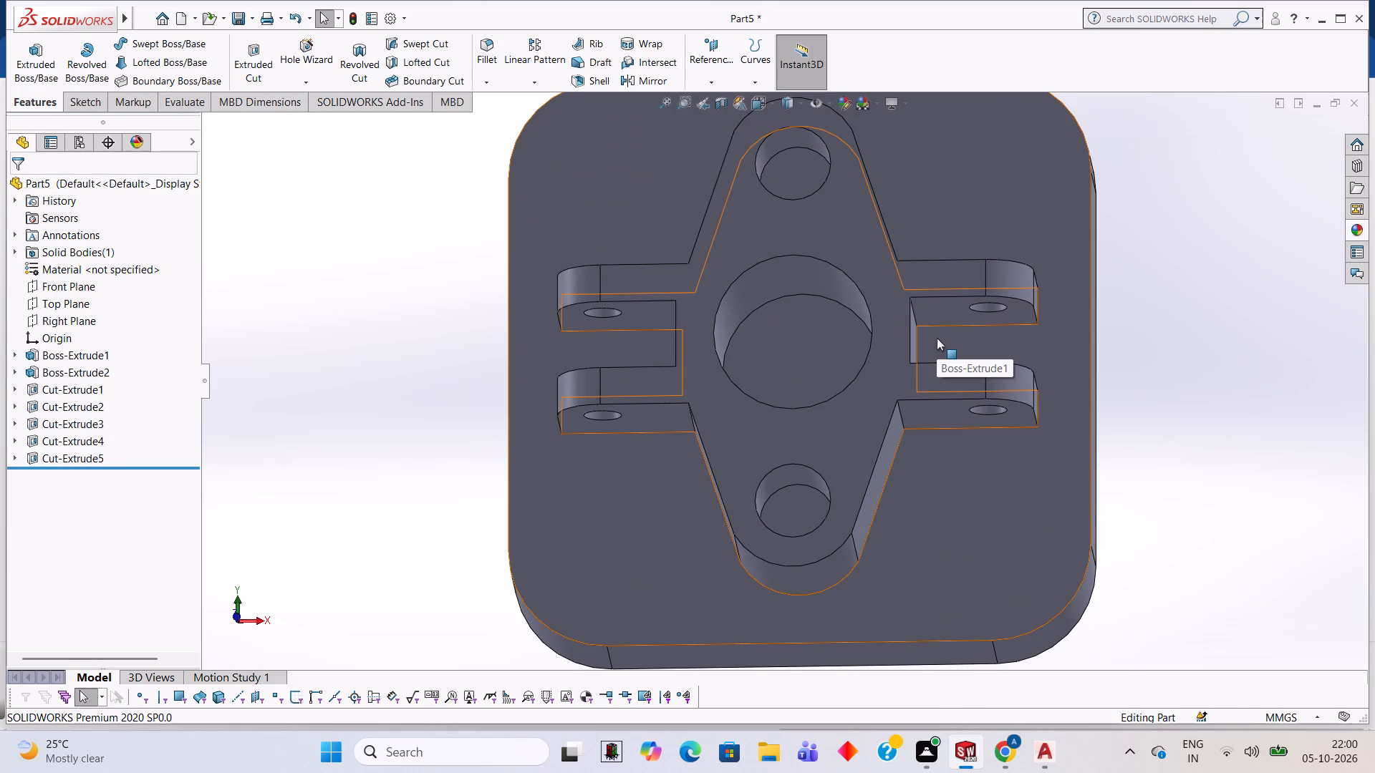
{"action": "left_click", "coordinate": [955, 166]}
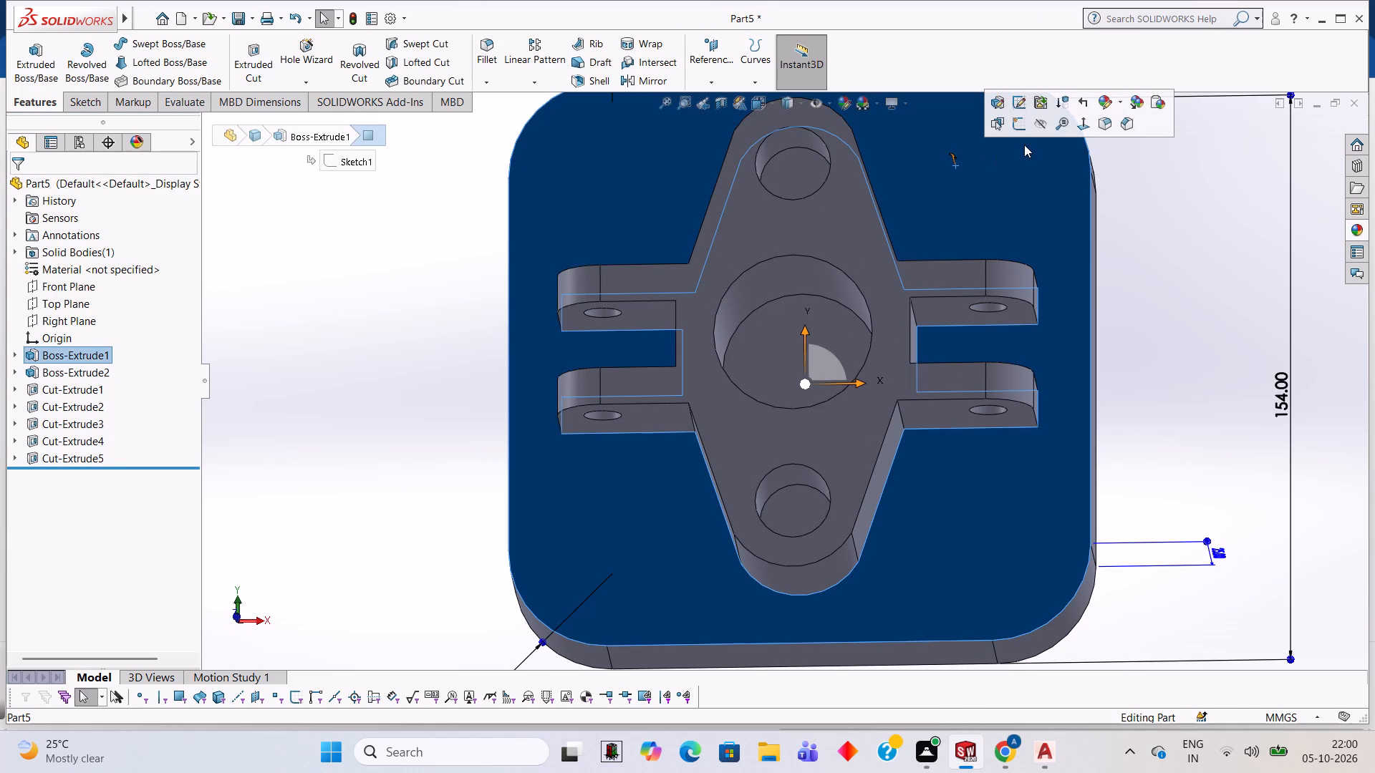
{"action": "left_click", "coordinate": [1021, 127]}
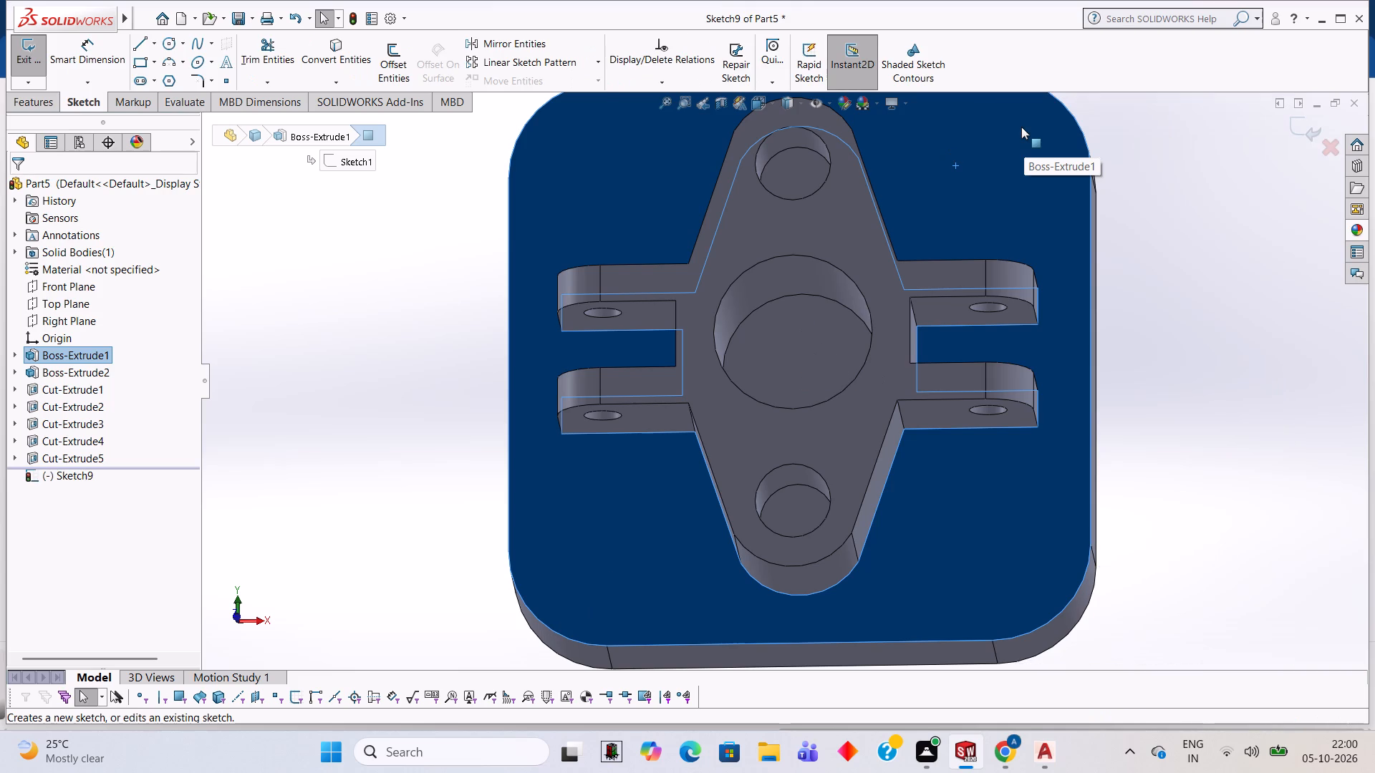
{"action": "key", "text": "ctrl+8"}
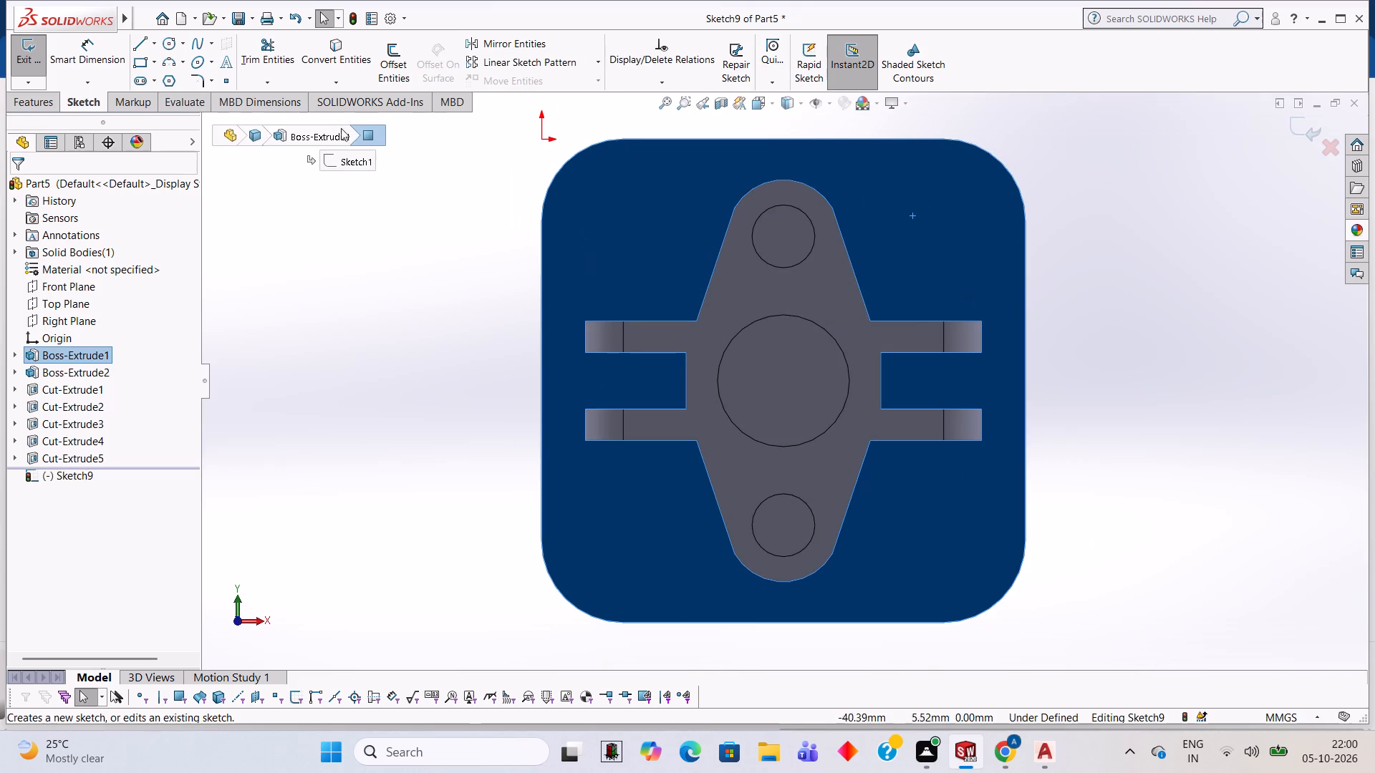
{"action": "left_click", "coordinate": [173, 49]}
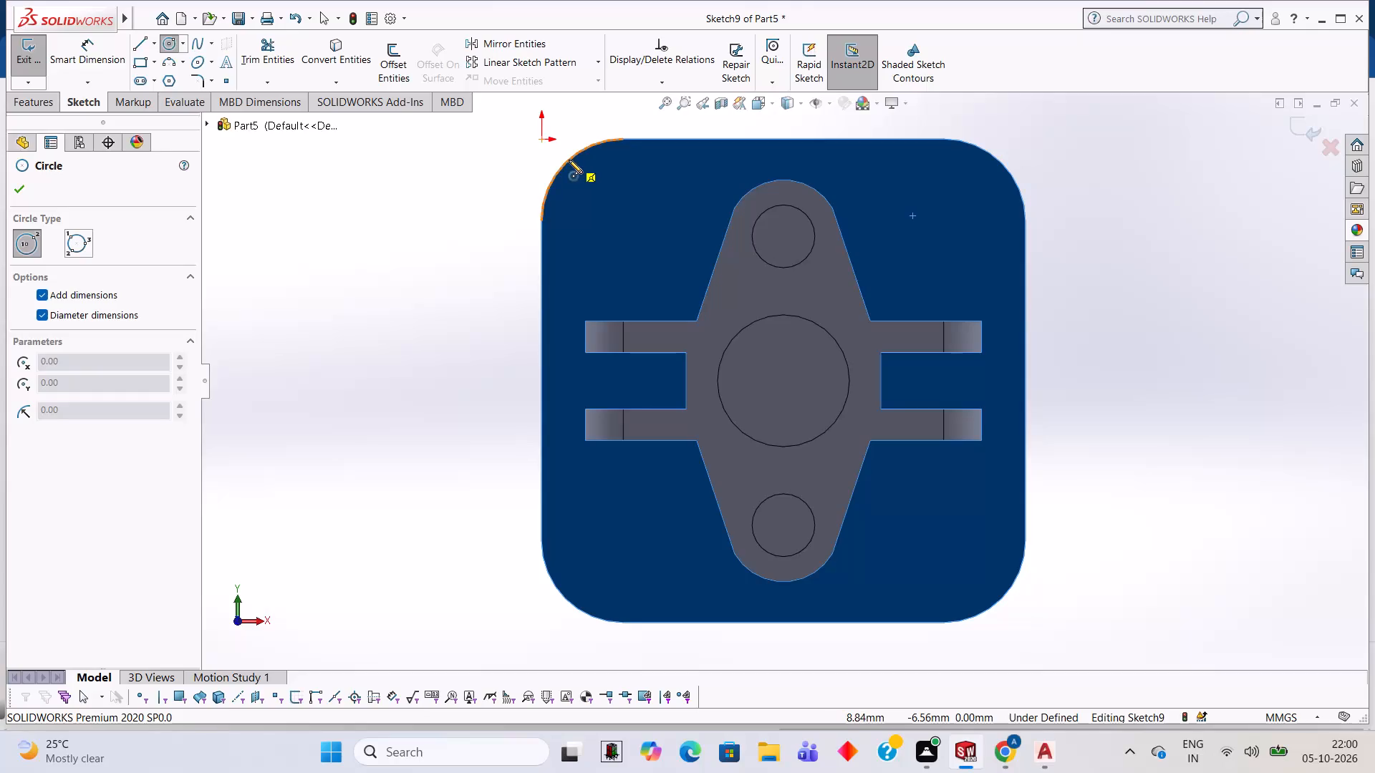
{"action": "left_click", "coordinate": [625, 220]}
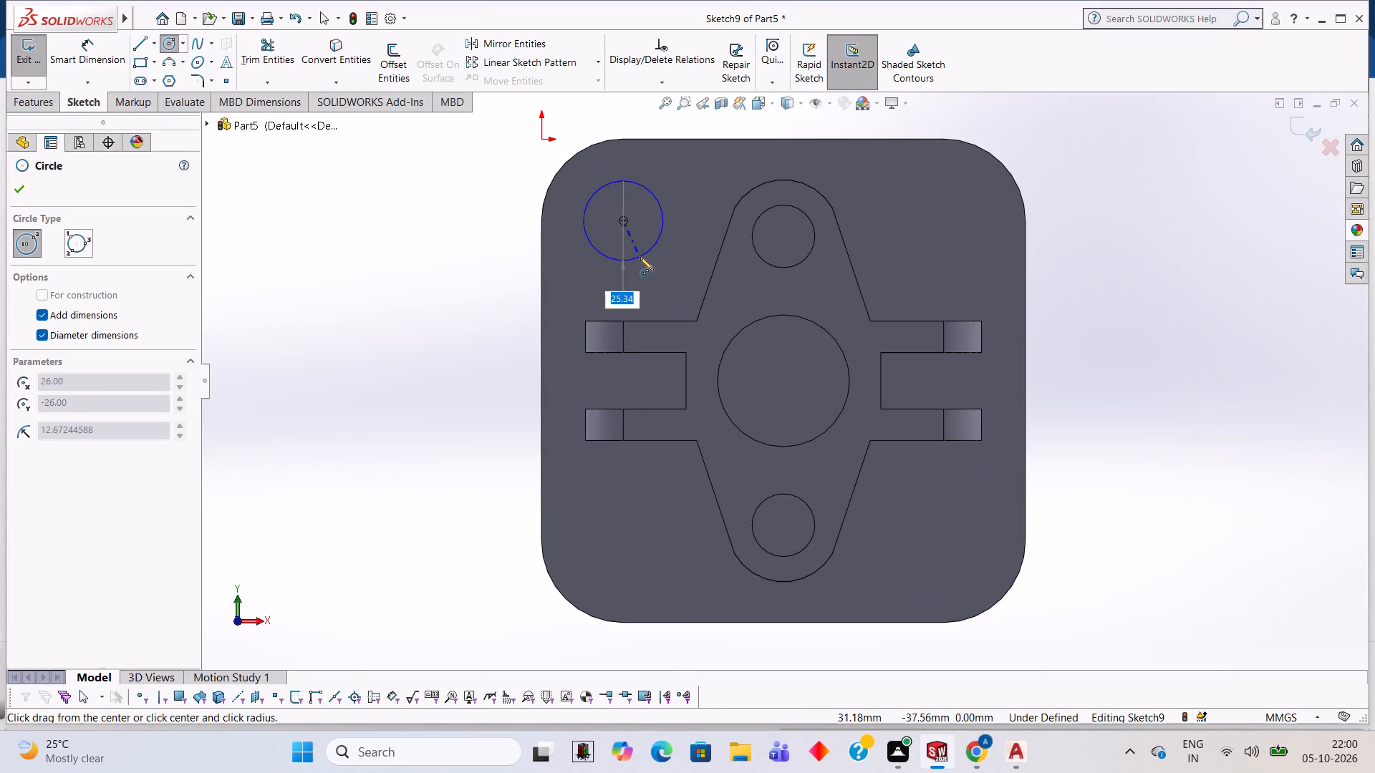
{"action": "type", "text": "20"}
{"action": "key", "text": "Return"}
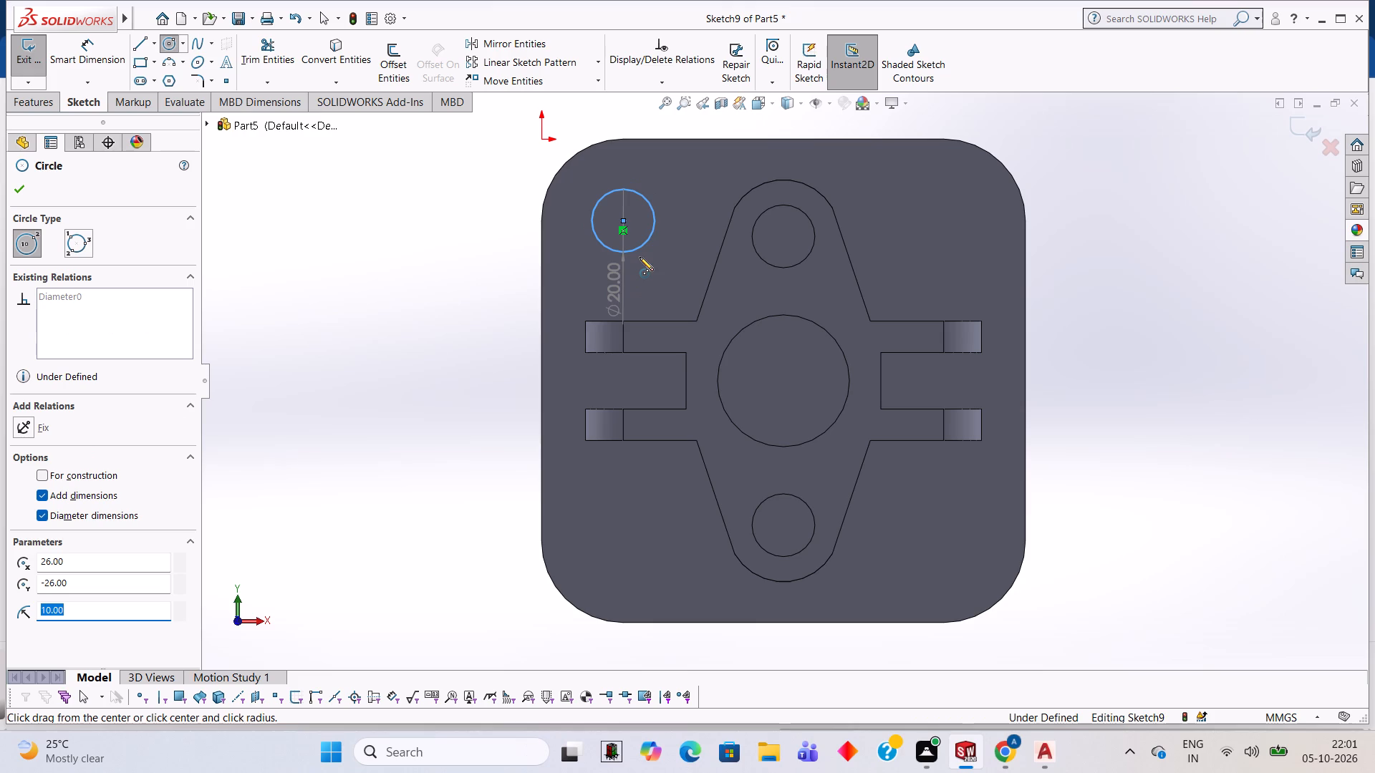
Draw 20 mm diameter circles concentric with the base block's other three rounded corners.
{"action": "left_click", "coordinate": [943, 220]}
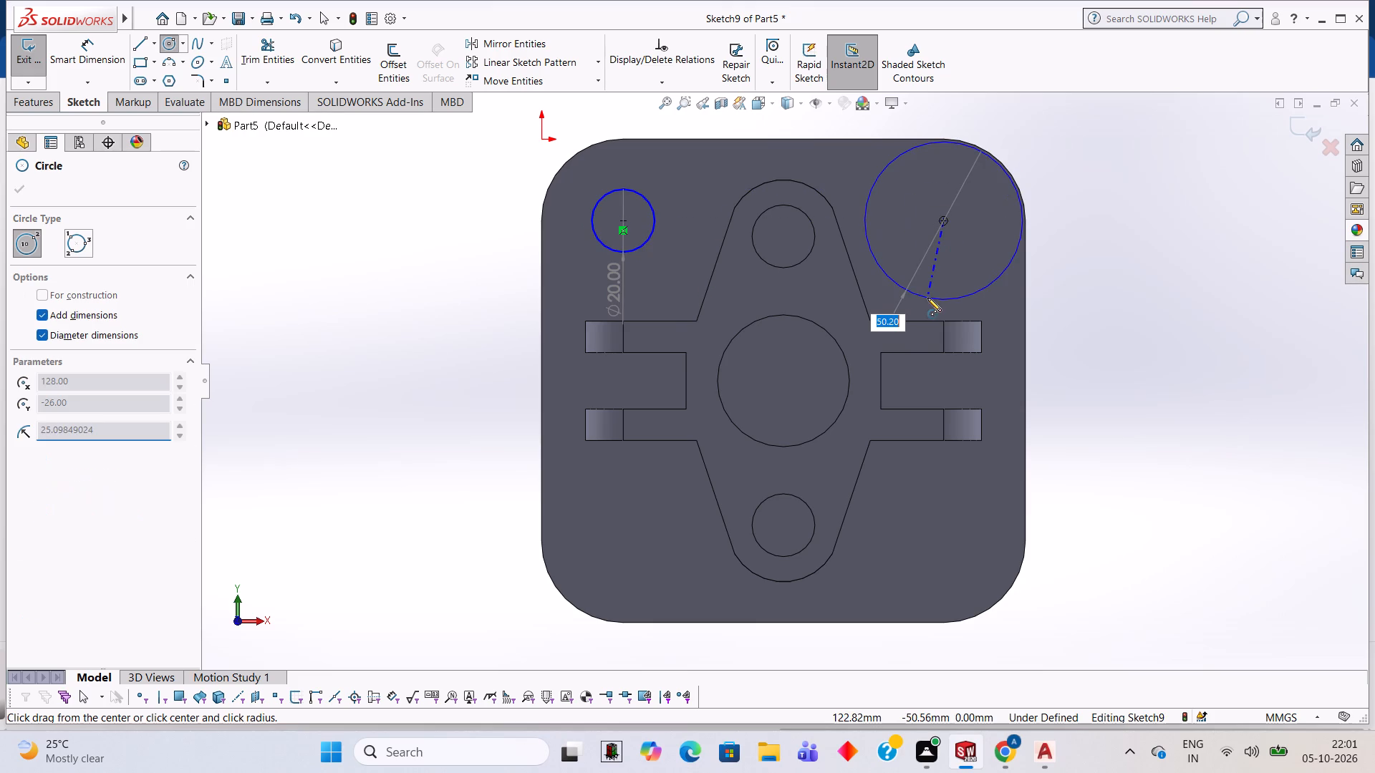
{"action": "type", "text": "20"}
{"action": "key", "text": "Return"}
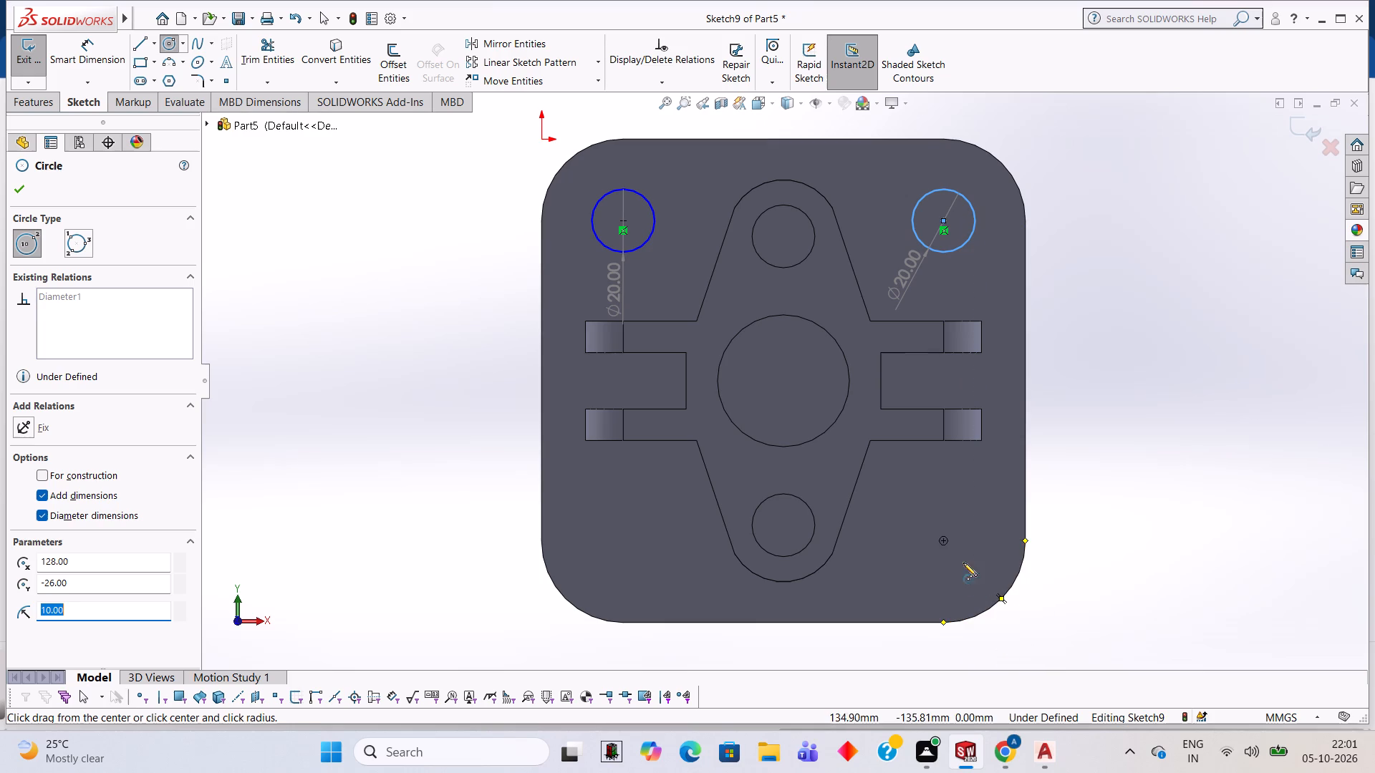
{"action": "left_click", "coordinate": [942, 542]}
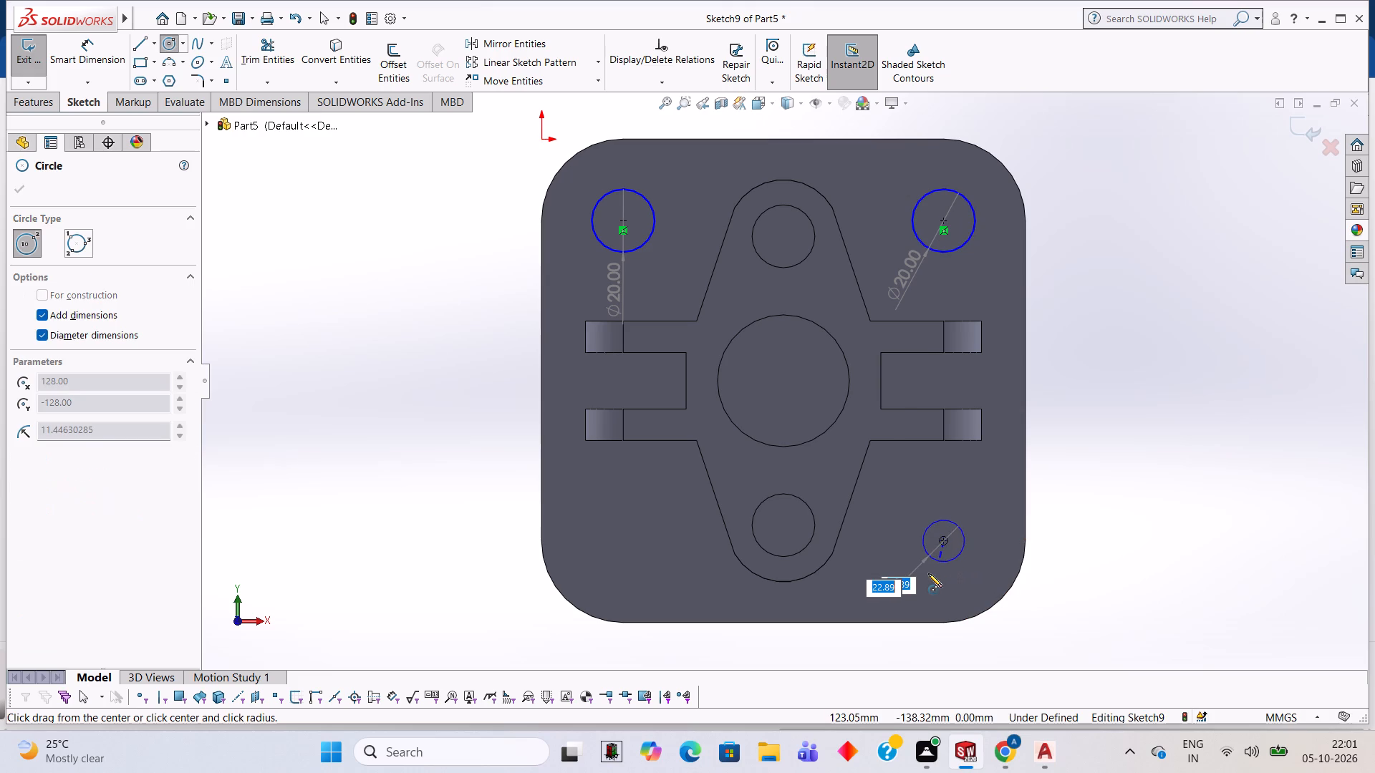
{"action": "type", "text": "20"}
{"action": "key", "text": "Return"}
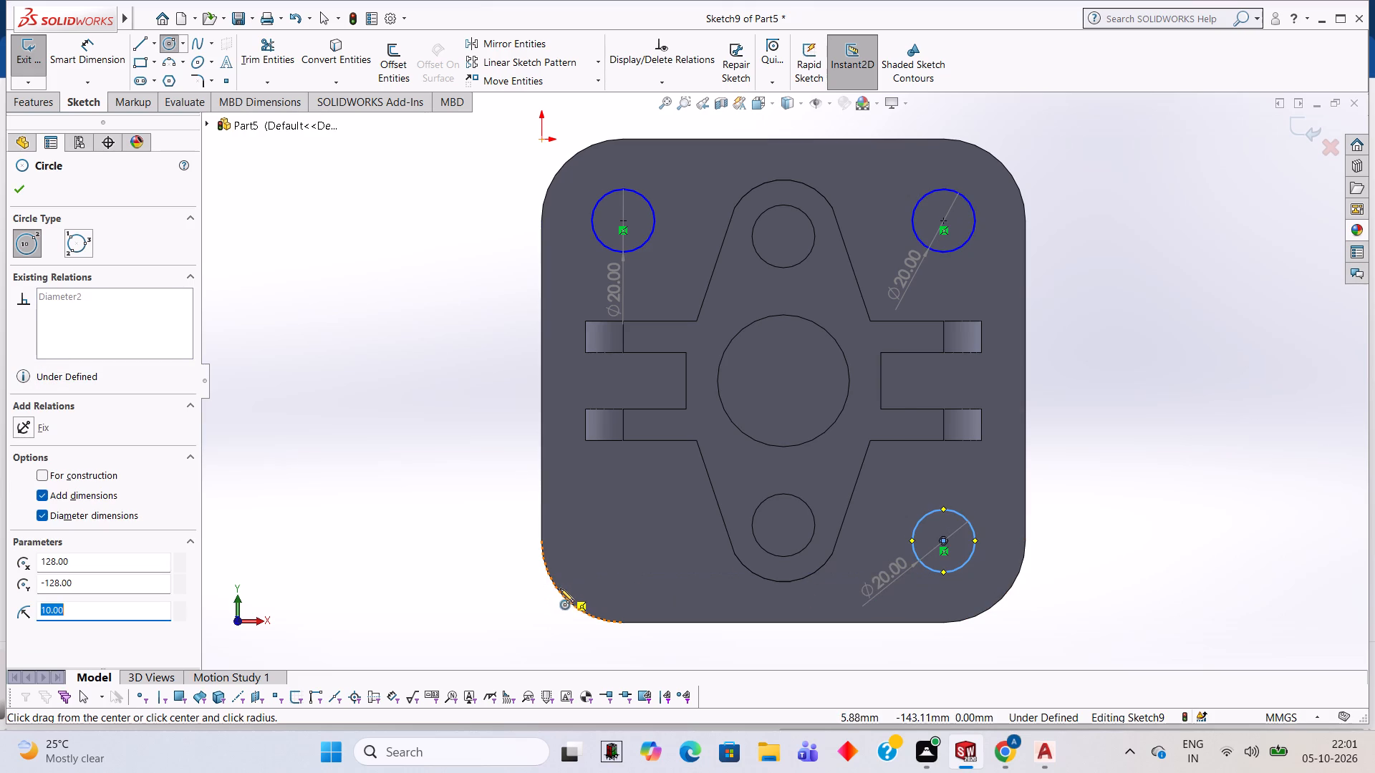
{"action": "left_click", "coordinate": [622, 540]}
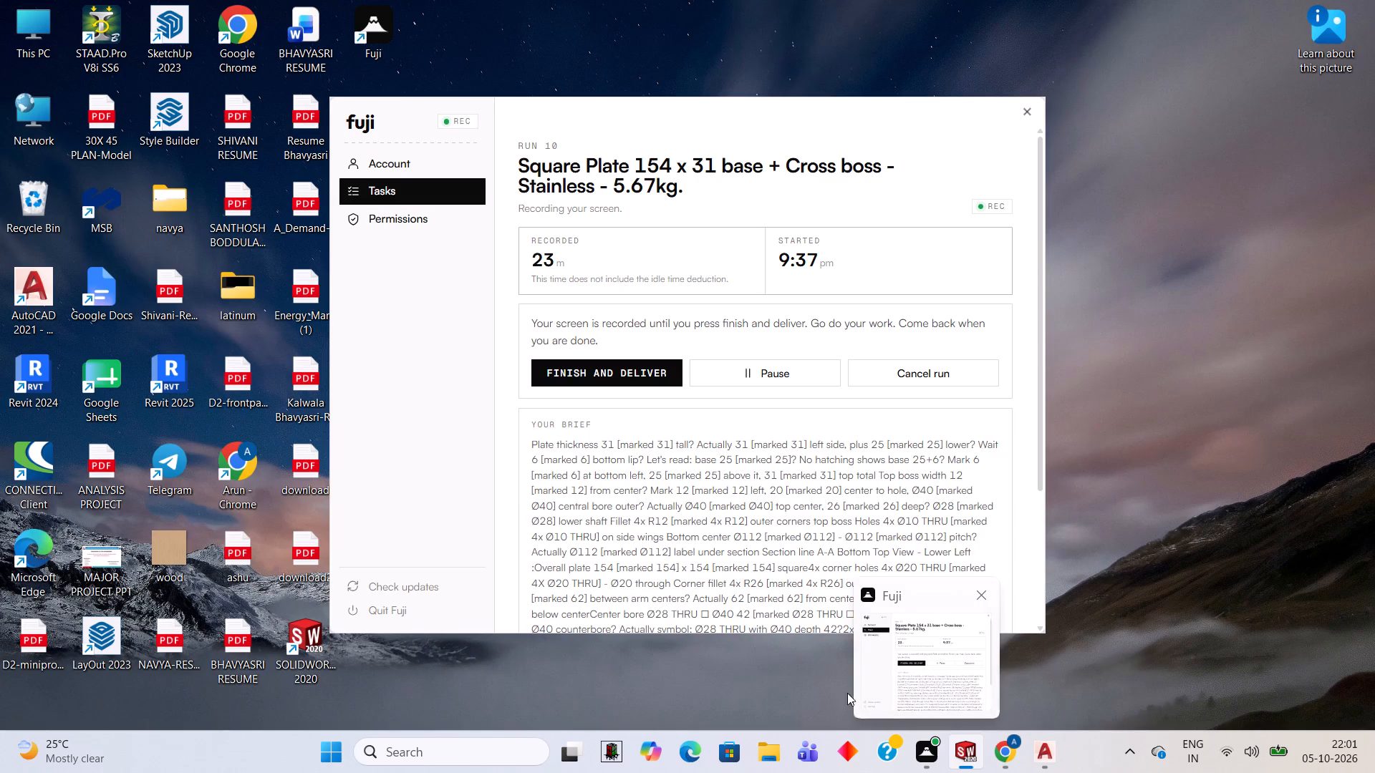
{"action": "type", "text": "20"}
{"action": "key", "text": "Return"}
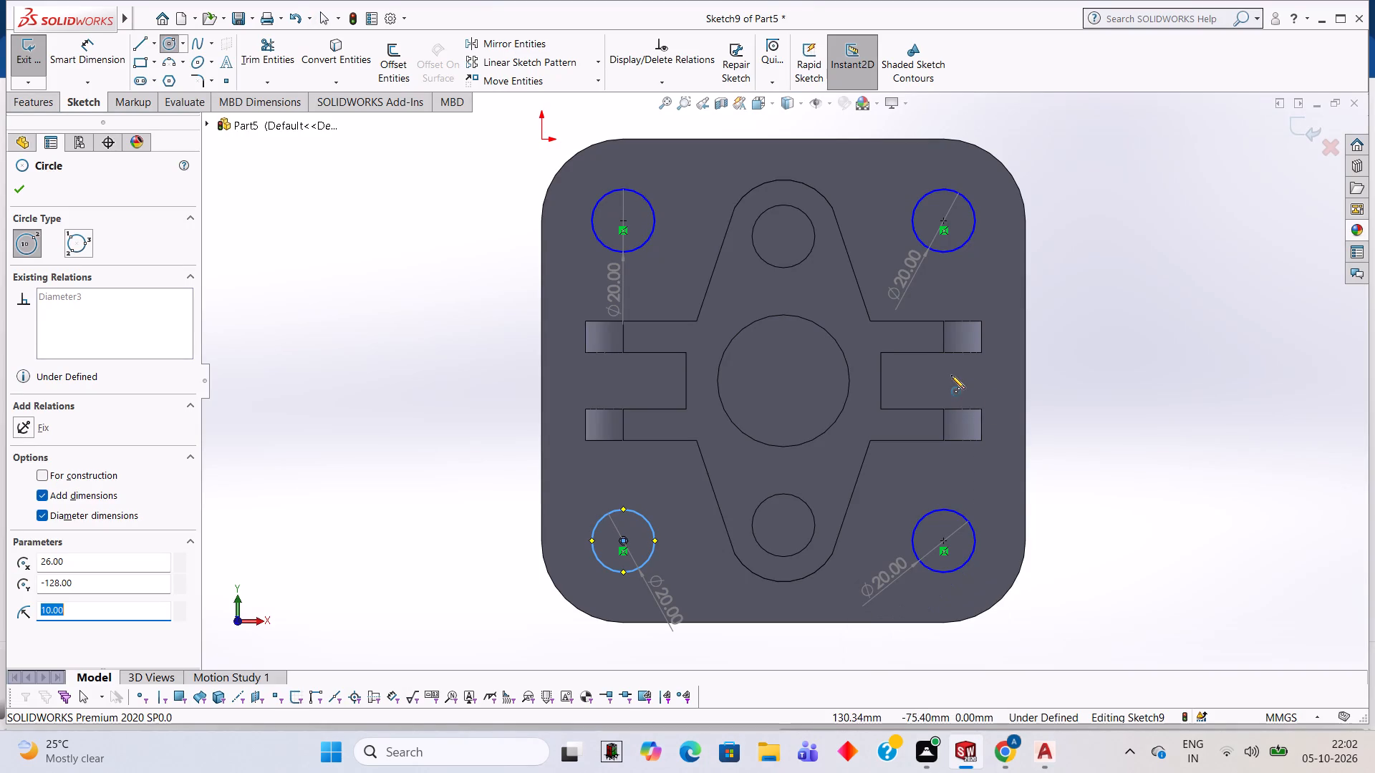
Extrude-cut the four 20 mm corner circles through the base block, keeping the blind depth of 42 mm.
{"action": "left_click", "coordinate": [39, 107]}
{"action": "left_click", "coordinate": [254, 65]}
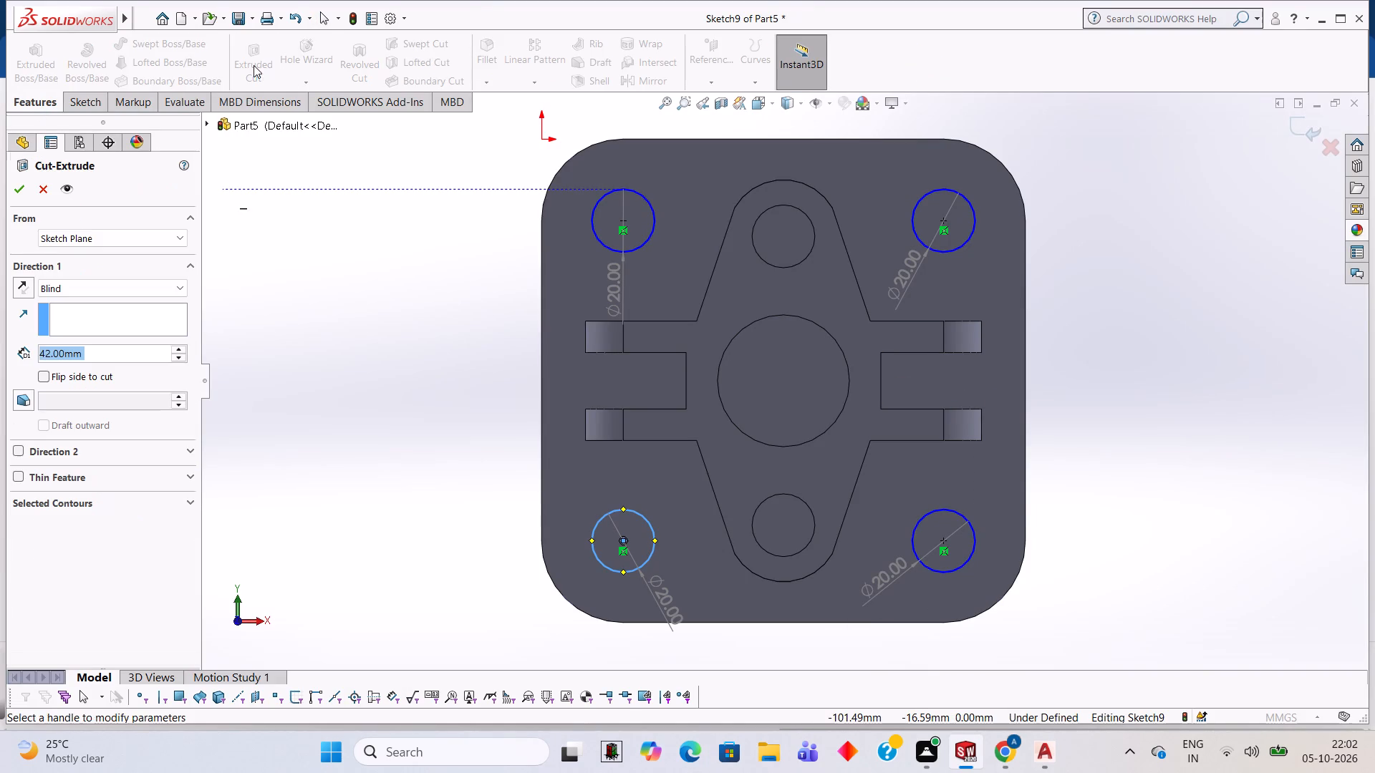
{"action": "middle_click_drag", "start_coordinate": [979, 331], "coordinate": [834, 327]}
{"action": "left_click", "coordinate": [23, 180]}
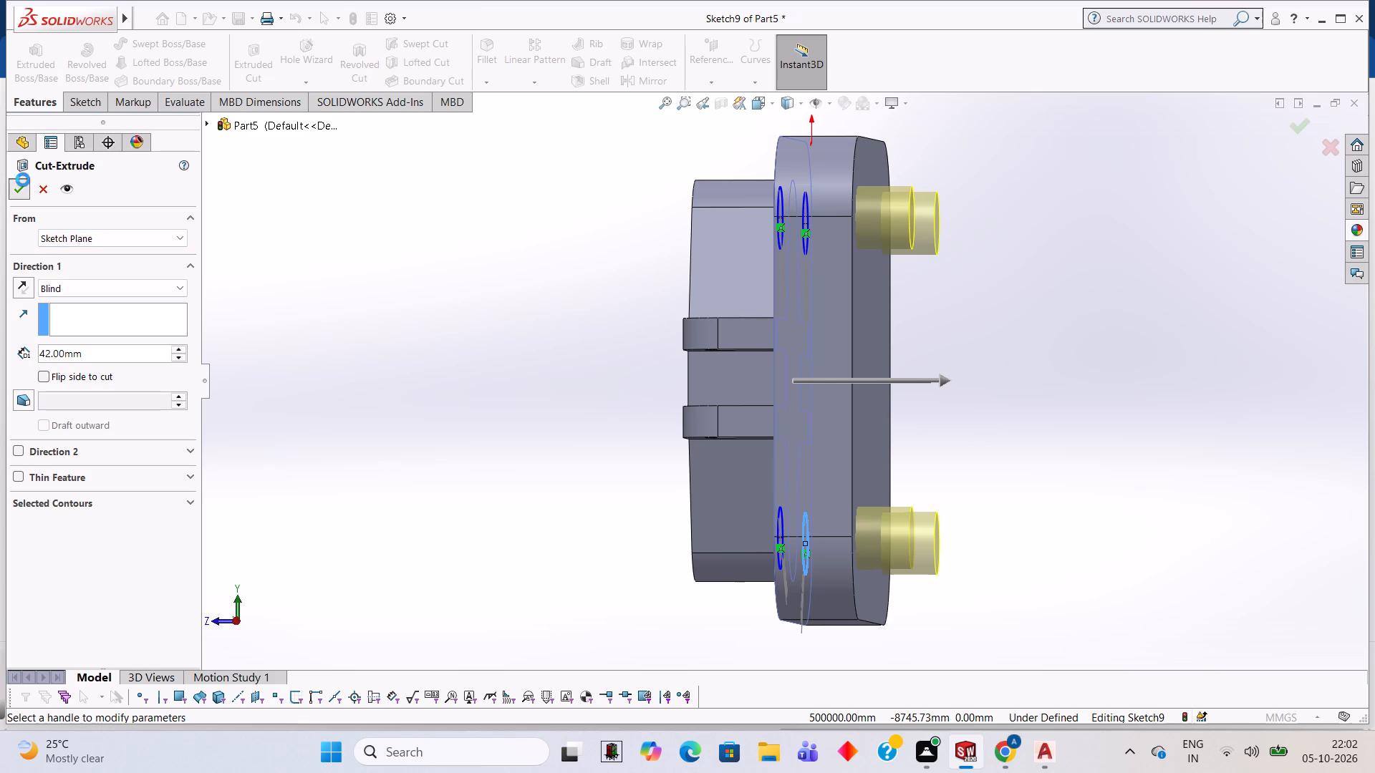
{"action": "left_click", "coordinate": [342, 288]}
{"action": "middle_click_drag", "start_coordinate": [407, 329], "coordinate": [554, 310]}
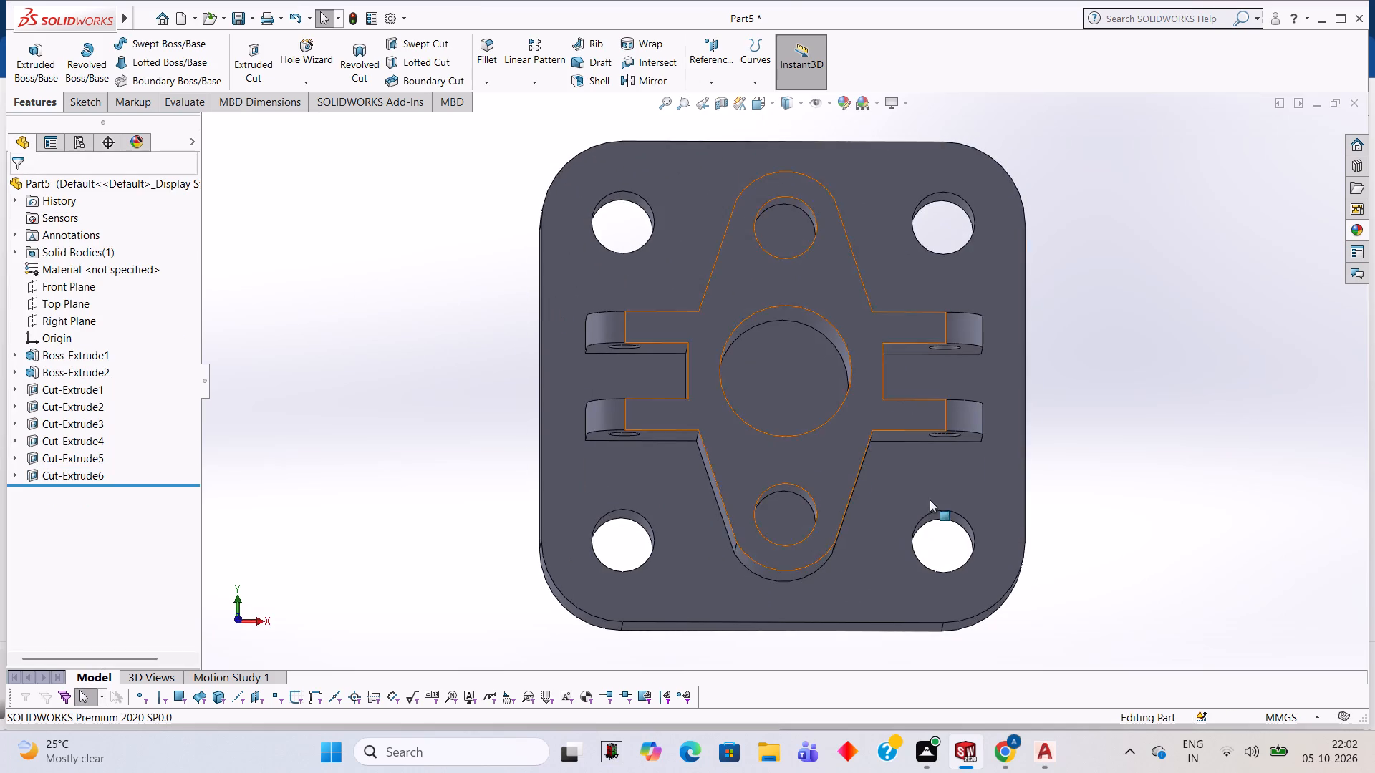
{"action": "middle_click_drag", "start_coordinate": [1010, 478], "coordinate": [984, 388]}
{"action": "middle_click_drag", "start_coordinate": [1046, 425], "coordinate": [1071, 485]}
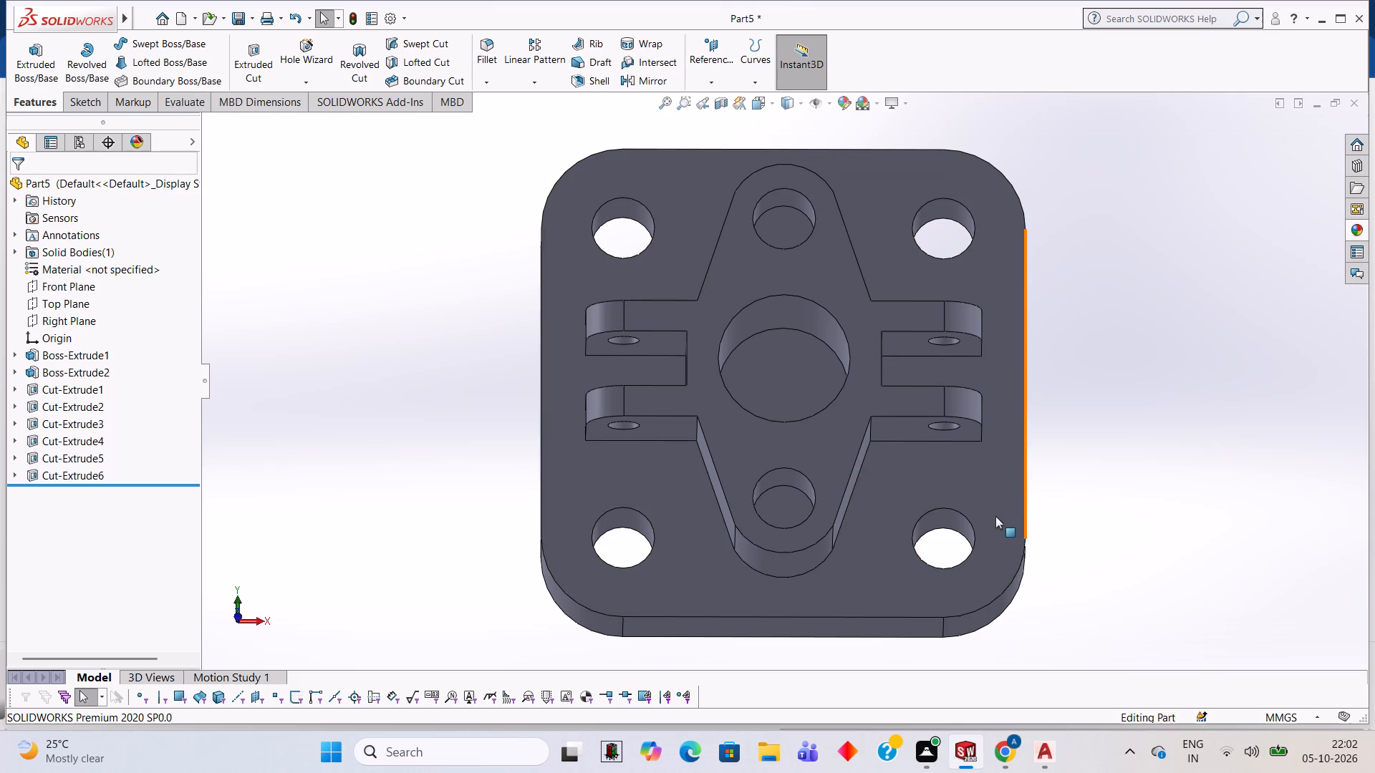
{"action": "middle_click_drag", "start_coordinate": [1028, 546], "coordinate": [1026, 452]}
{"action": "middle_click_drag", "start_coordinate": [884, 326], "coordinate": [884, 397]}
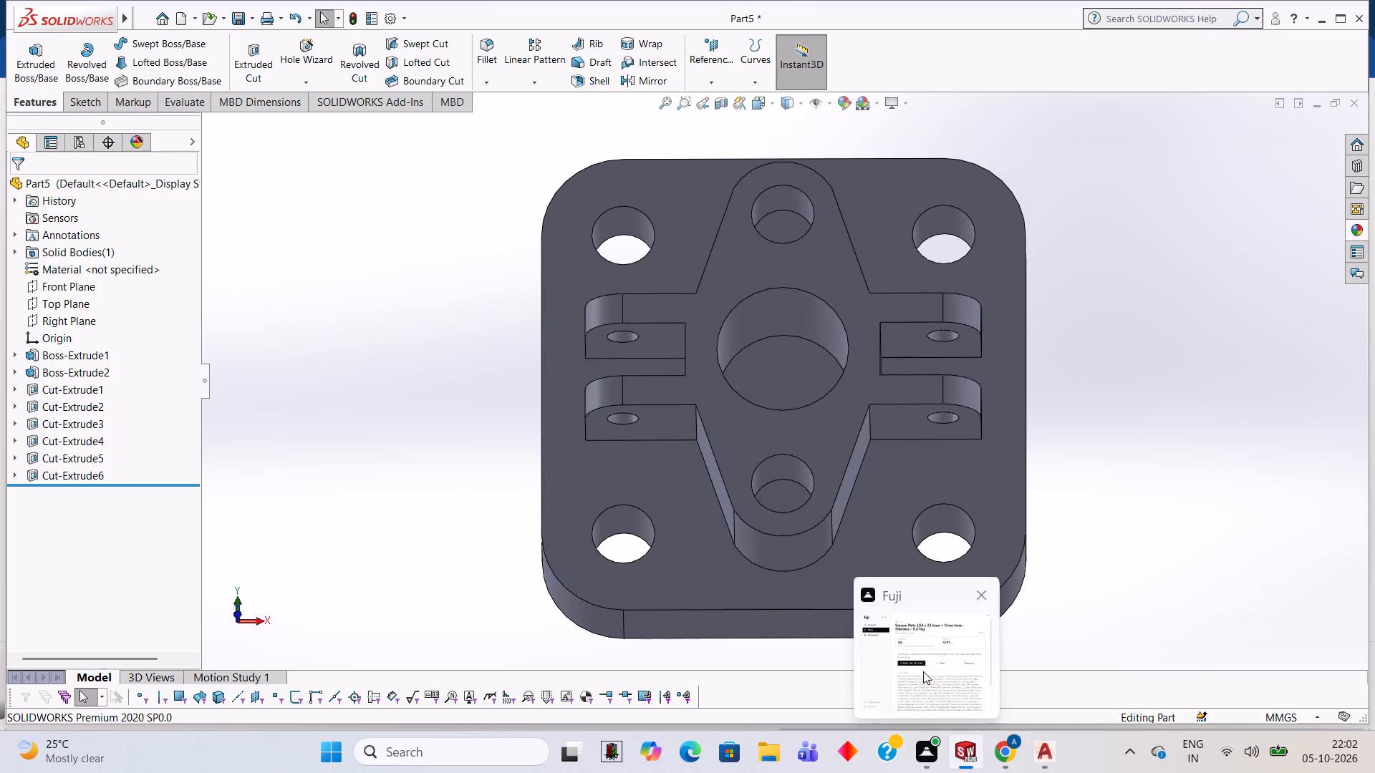
Apply the Blue LED appearance to the entire solid body.
{"action": "left_click", "coordinate": [1358, 226]}
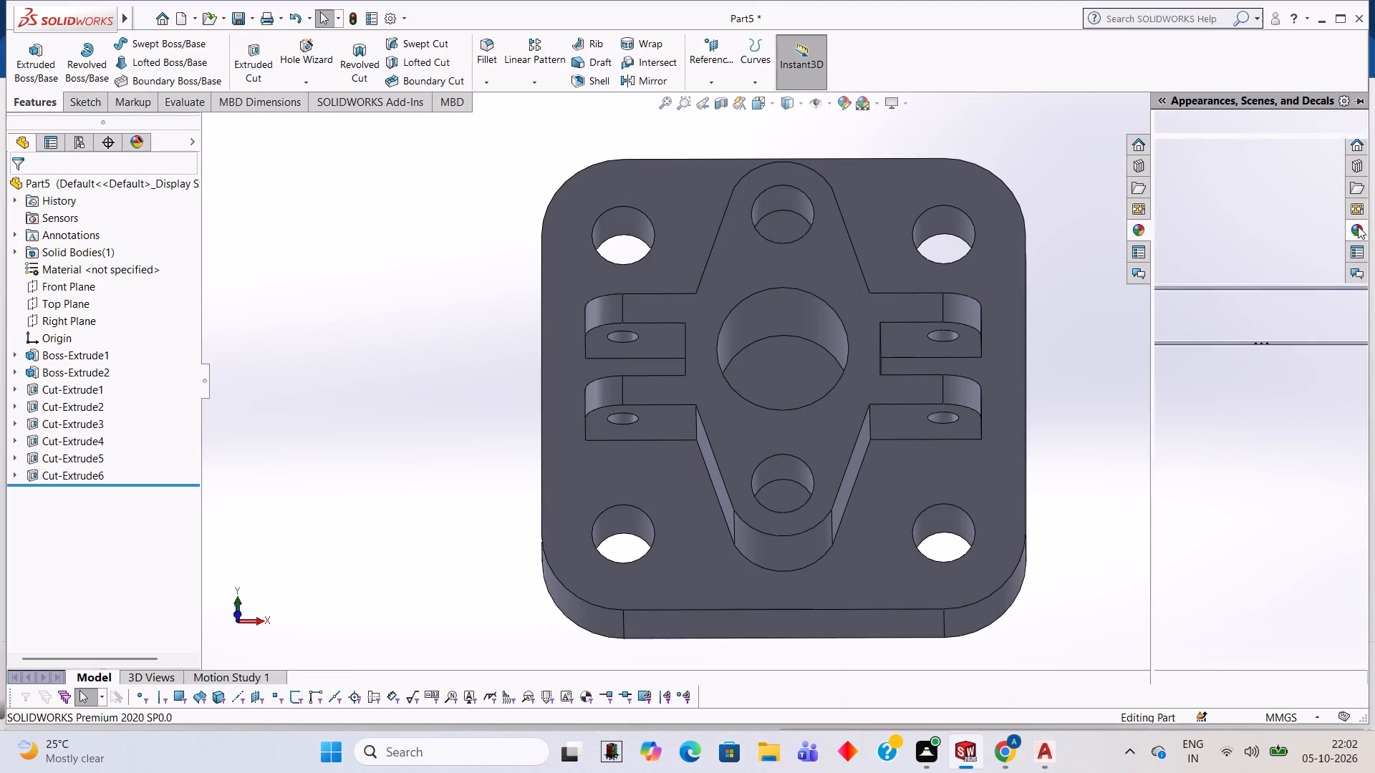
{"action": "left_click_drag", "start_coordinate": [1226, 487], "coordinate": [995, 381]}
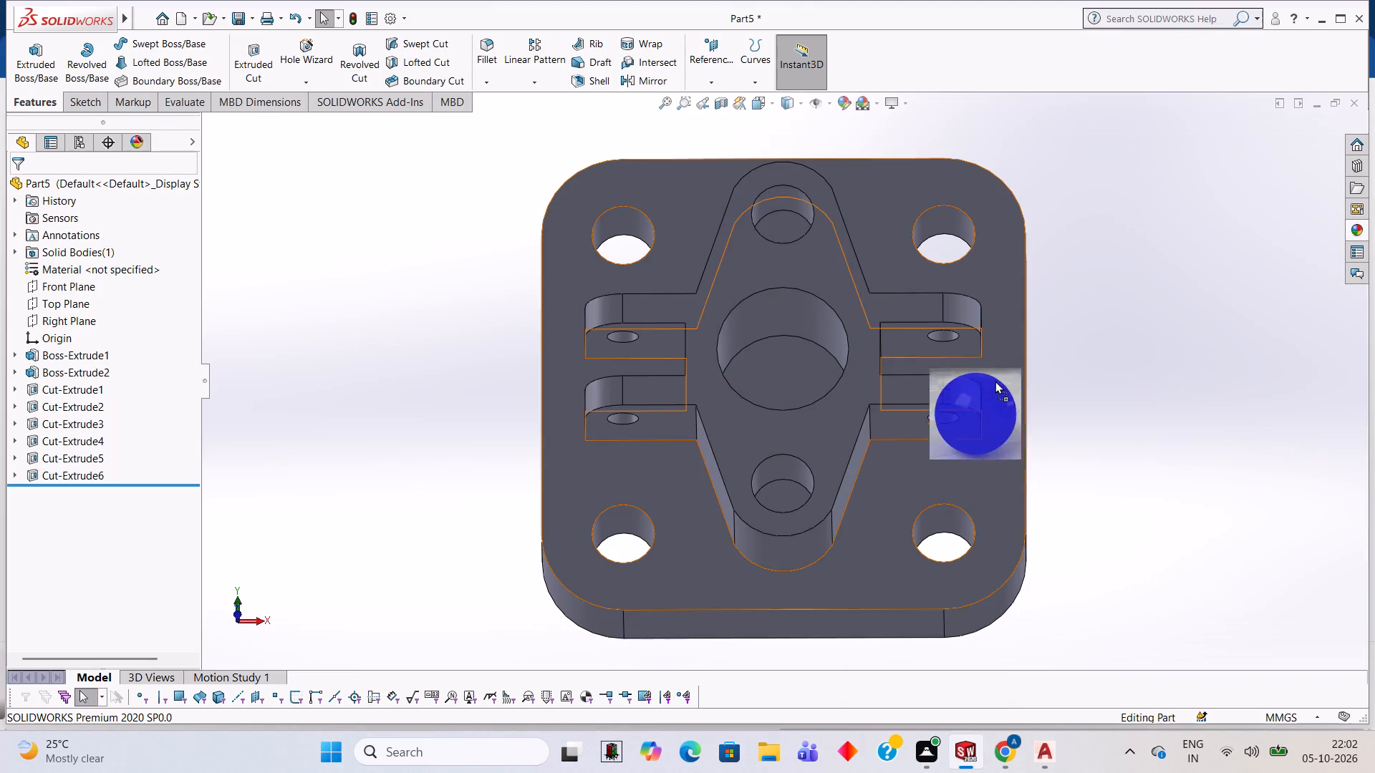
{"action": "left_click_drag", "start_coordinate": [995, 381], "coordinate": [881, 327]}
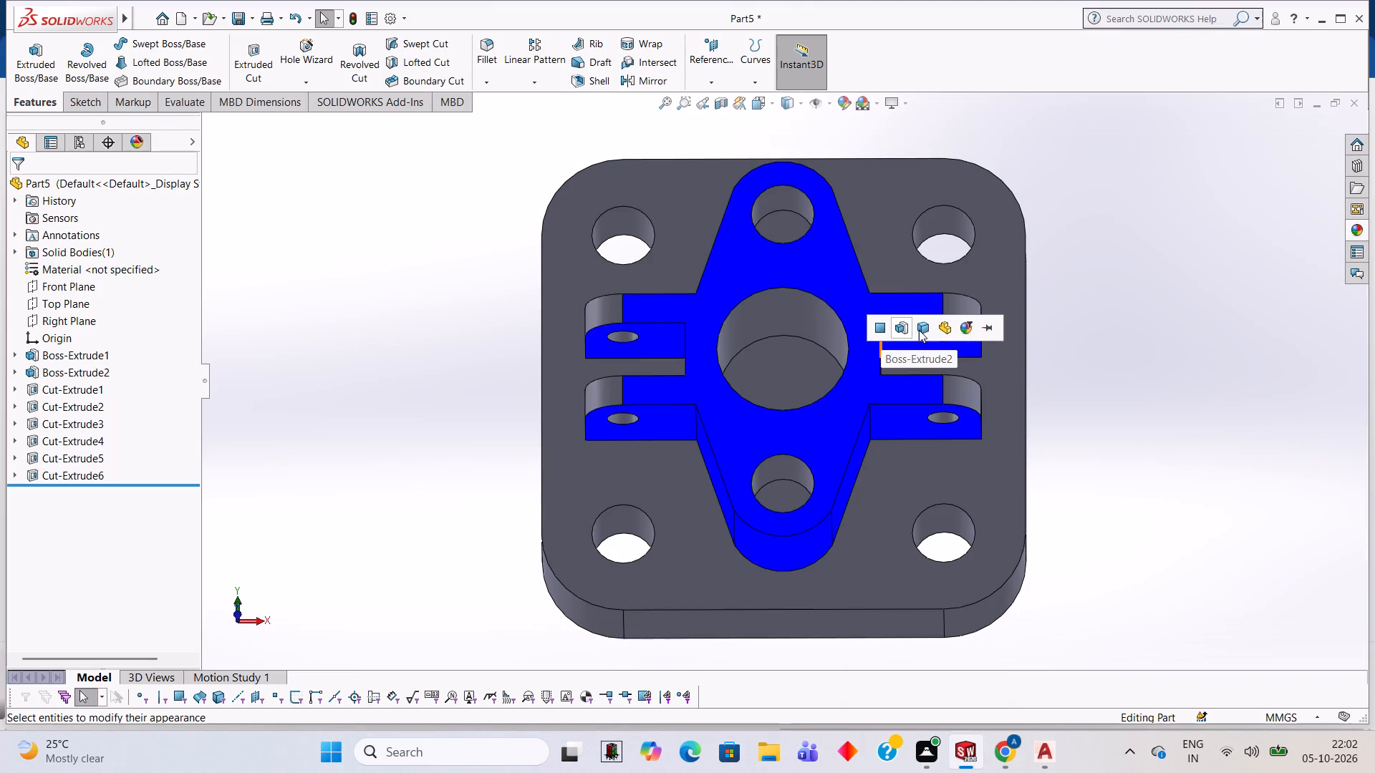
{"action": "left_click", "coordinate": [920, 330]}
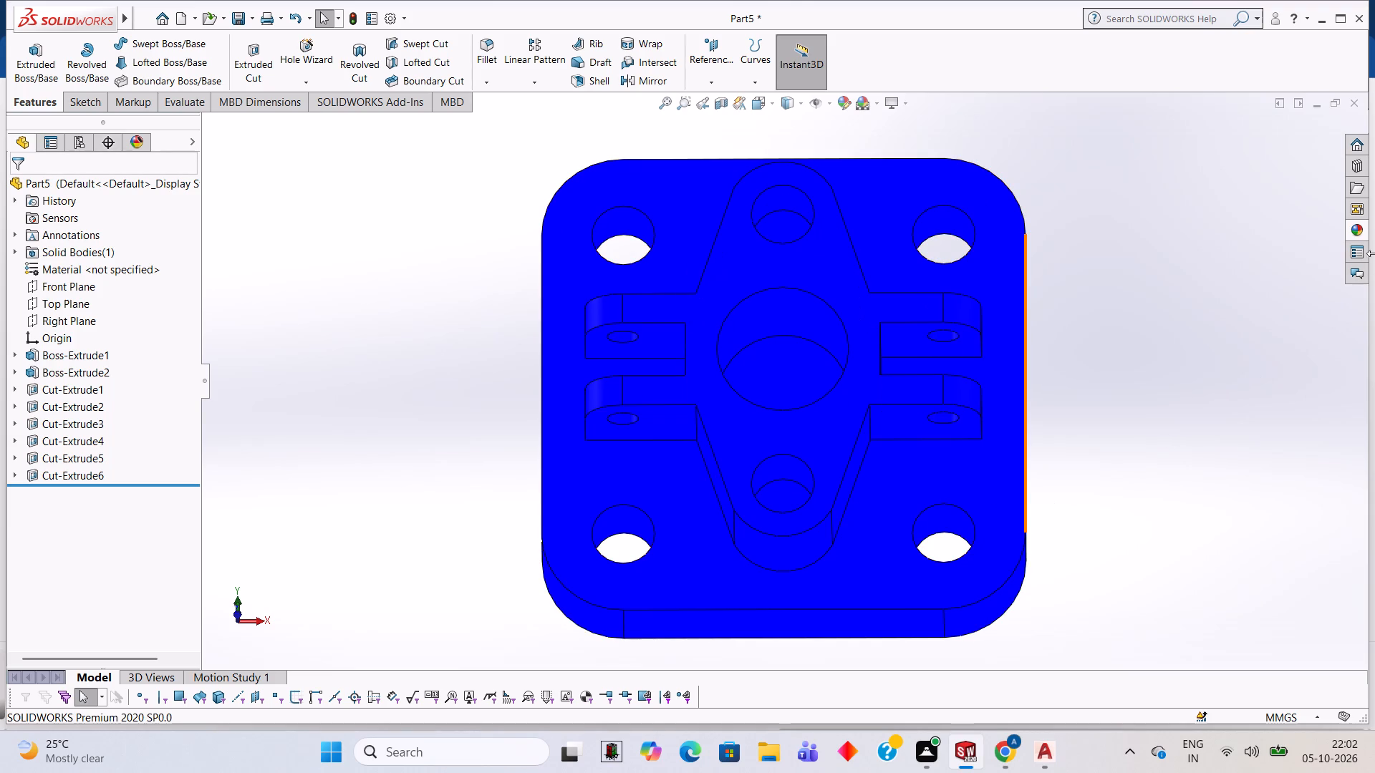
Apply the Yellow LED appearance to the corner-hole cut feature so it covers all four 20 mm holes.
{"action": "left_click", "coordinate": [1359, 226]}
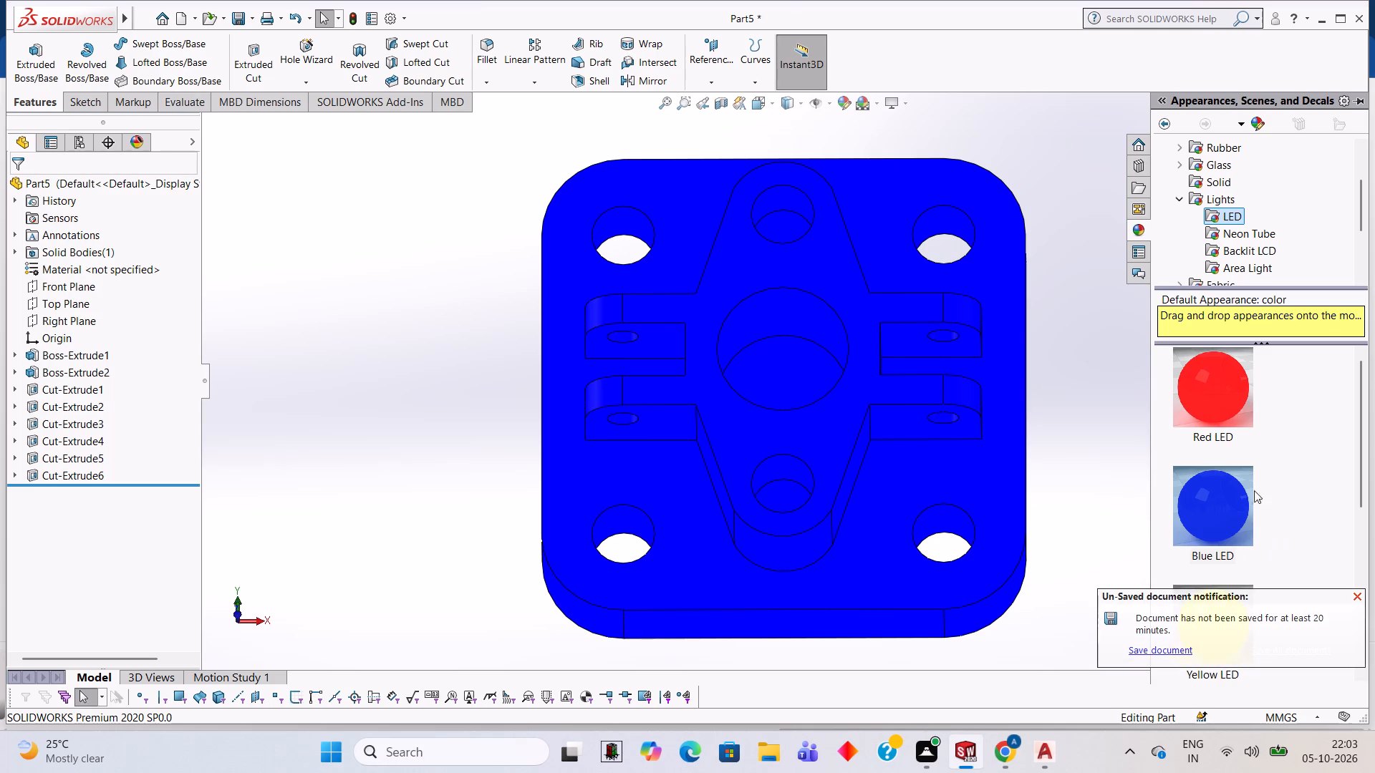
{"action": "scroll", "coordinate": [1248, 487], "scroll_direction": "down", "scroll_amount": 2}
{"action": "scroll", "coordinate": [1225, 412], "scroll_direction": "up", "scroll_amount": 1}
{"action": "left_click_drag", "start_coordinate": [1215, 467], "coordinate": [1084, 456]}
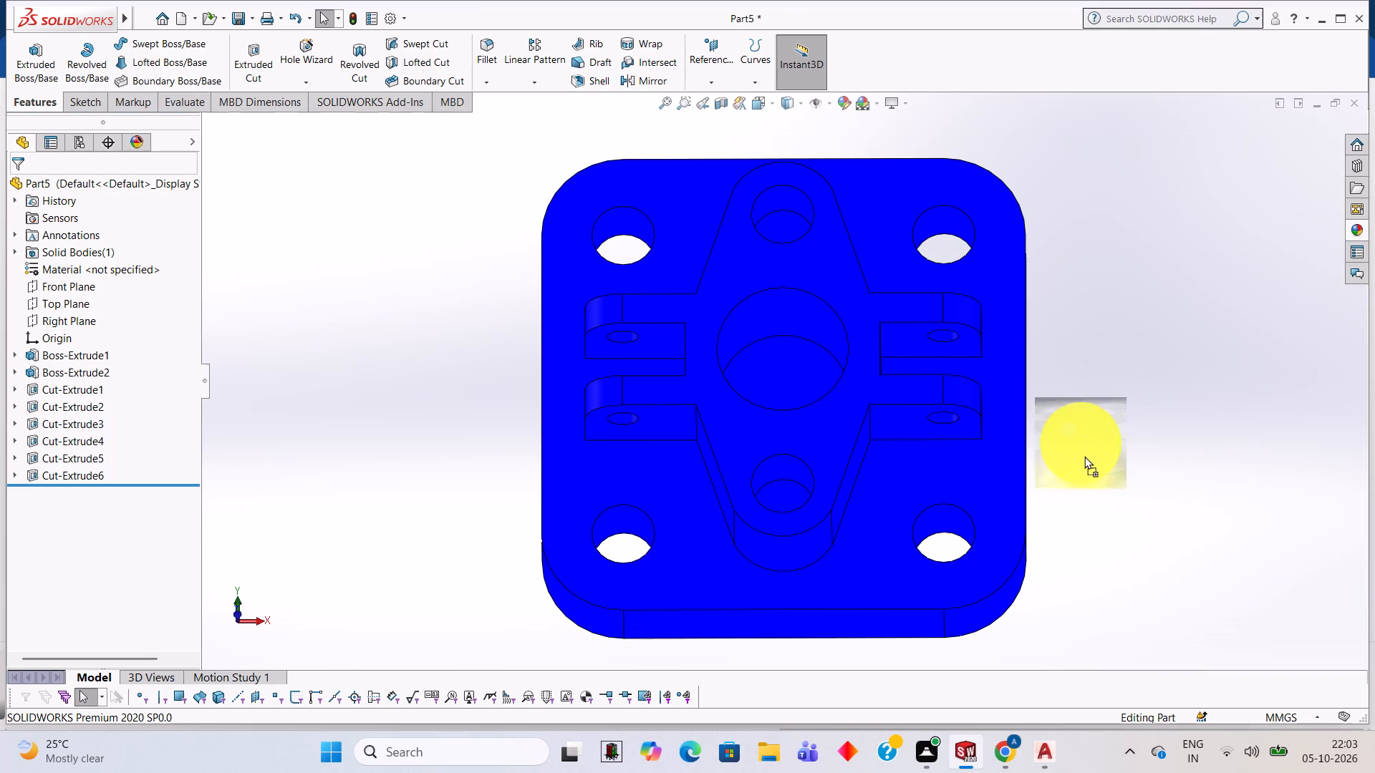
{"action": "left_click_drag", "start_coordinate": [1084, 456], "coordinate": [920, 529]}
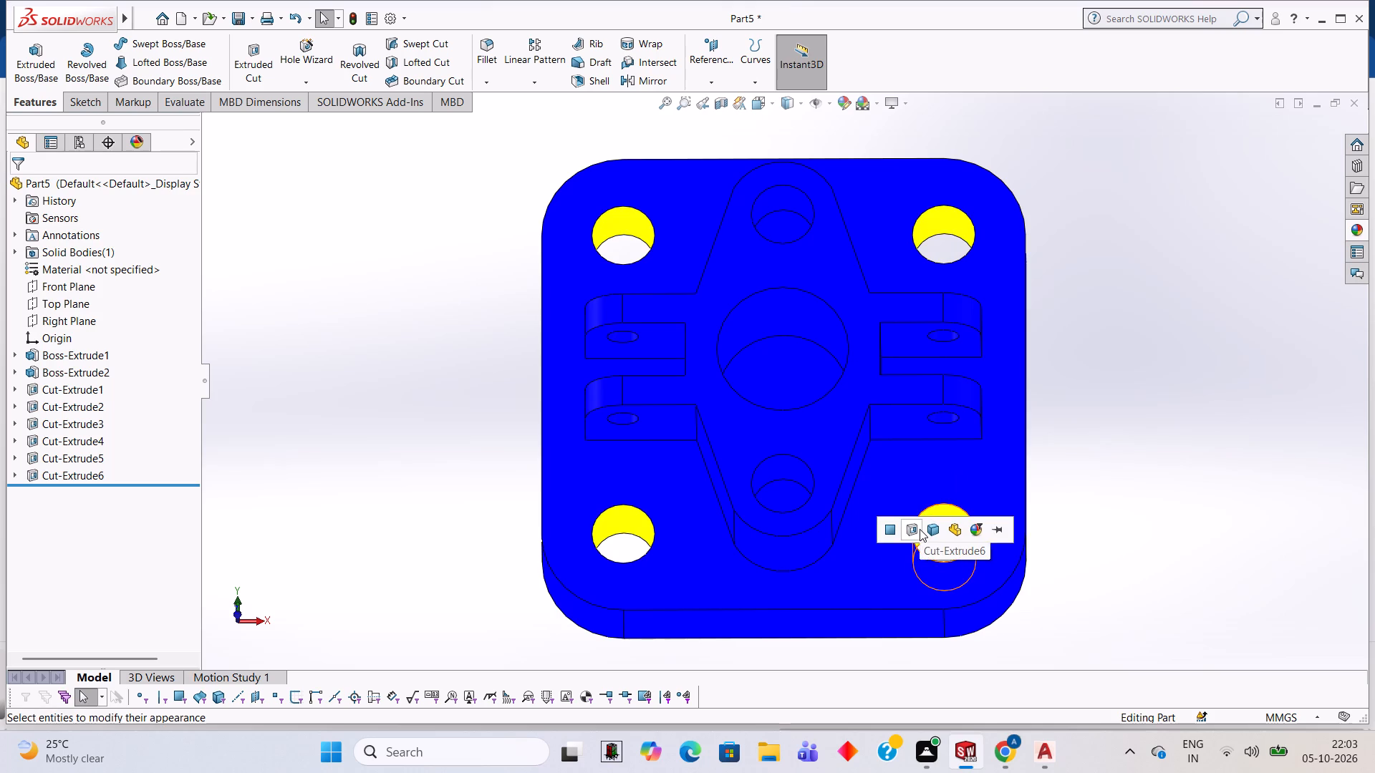
{"action": "left_click", "coordinate": [920, 529]}
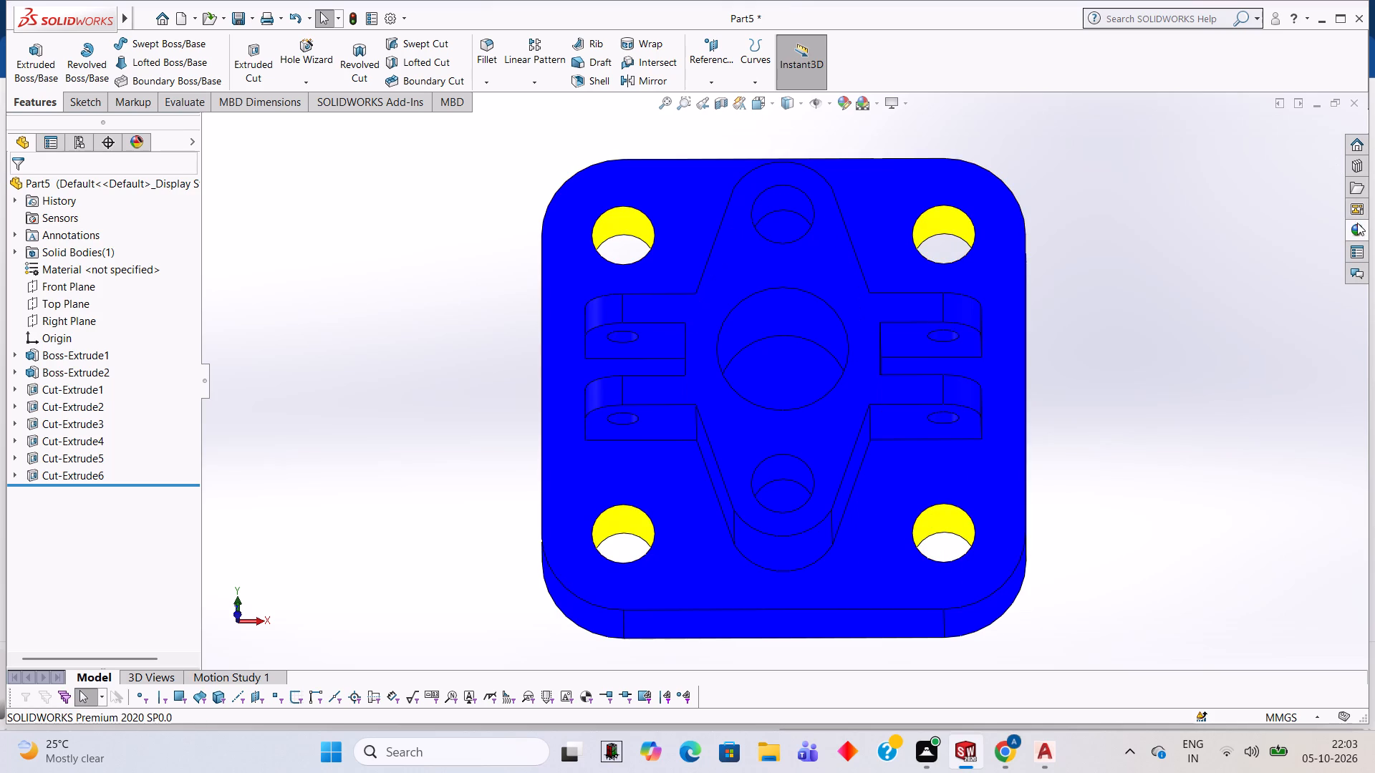
Apply the Yellow LED appearance to the two smaller holes above and below the boss's central hole.
{"action": "left_click", "coordinate": [1361, 225]}
{"action": "left_click_drag", "start_coordinate": [1206, 463], "coordinate": [803, 486]}
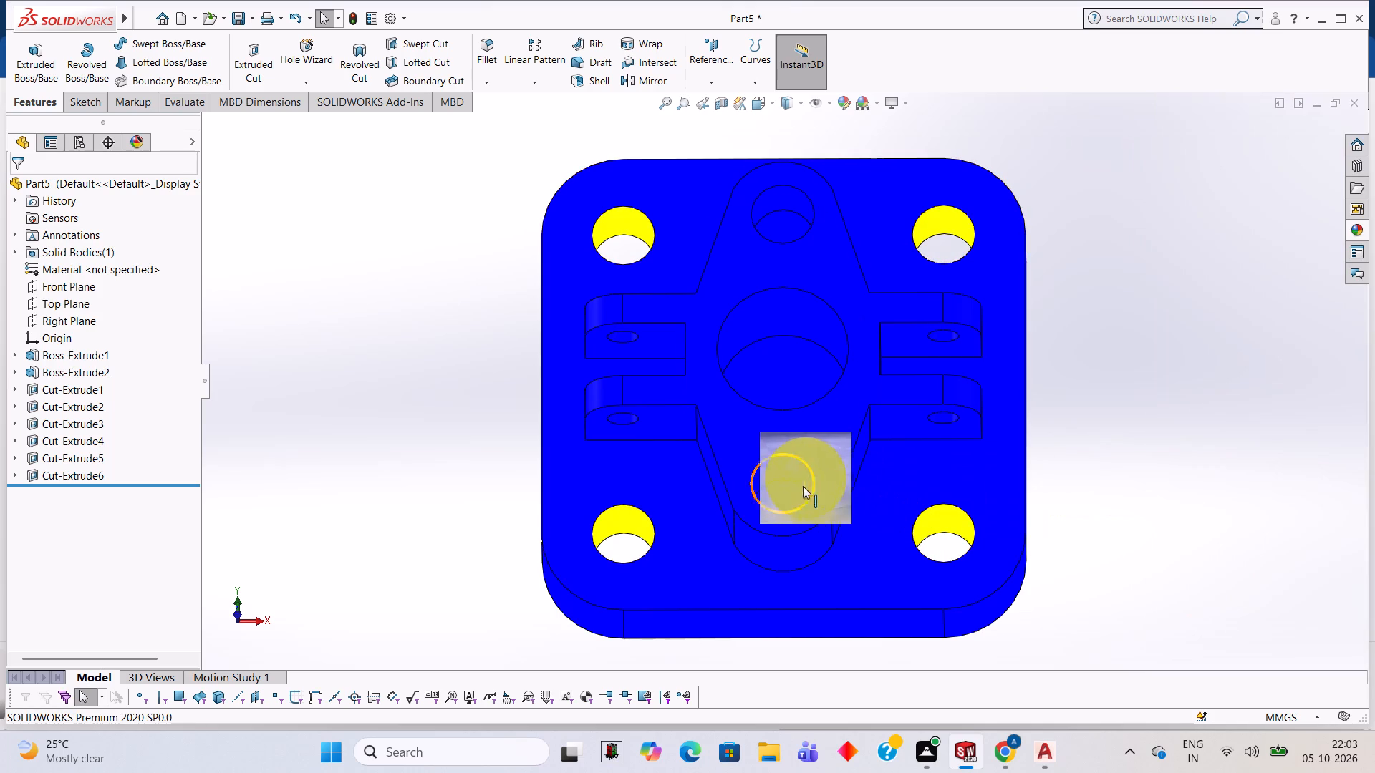
{"action": "left_click_drag", "start_coordinate": [803, 486], "coordinate": [787, 479]}
{"action": "left_click", "coordinate": [787, 479]}
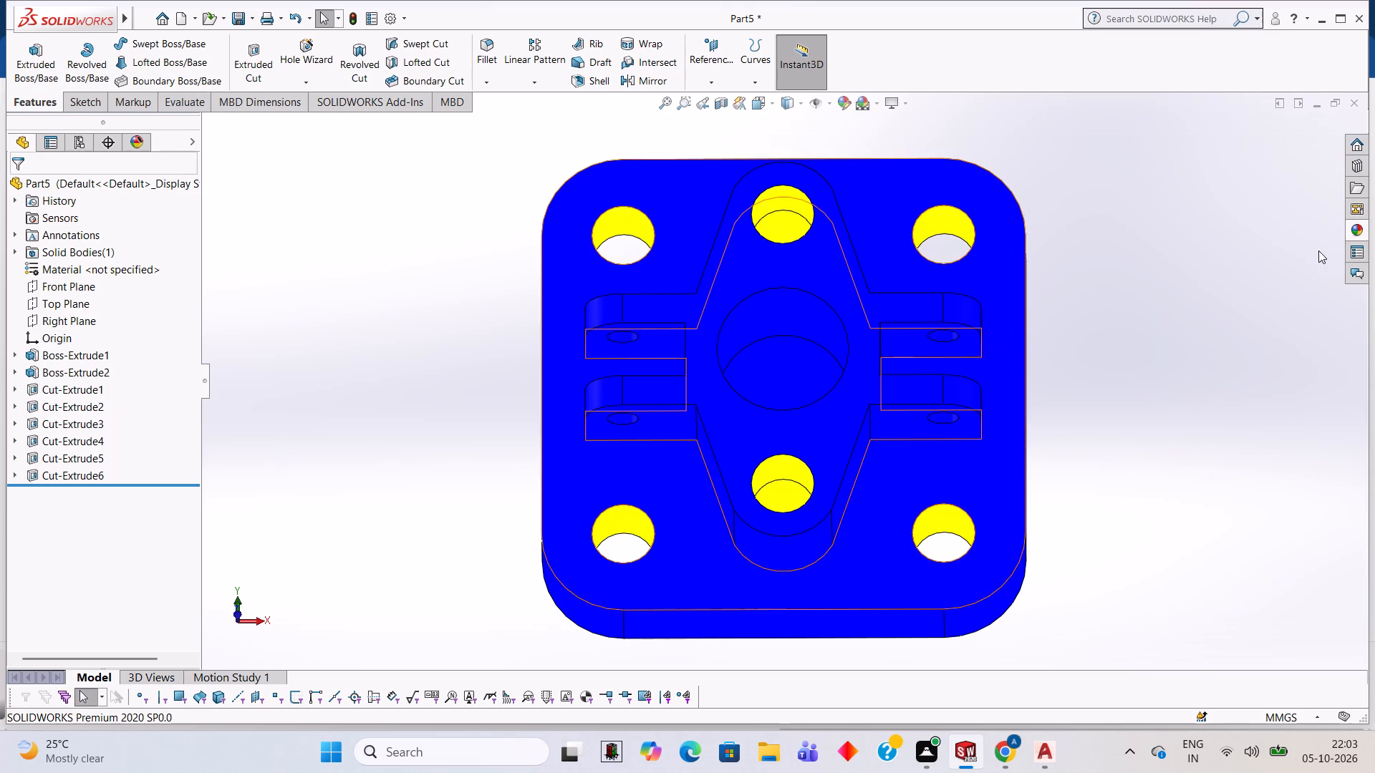
Apply the Yellow LED appearance to the 42 mm central hole of the boss.
{"action": "left_click", "coordinate": [1362, 235]}
{"action": "left_click_drag", "start_coordinate": [1226, 449], "coordinate": [789, 310]}
{"action": "left_click", "coordinate": [789, 310]}
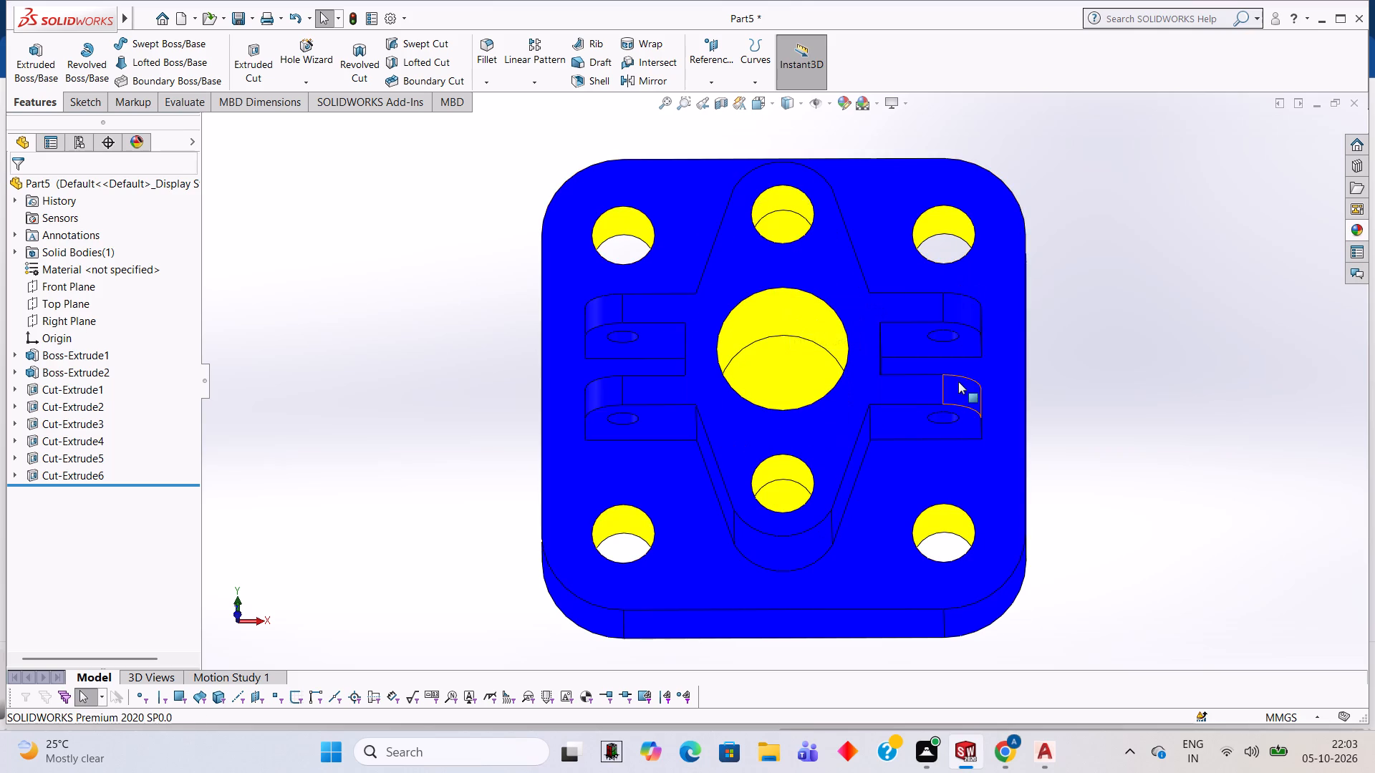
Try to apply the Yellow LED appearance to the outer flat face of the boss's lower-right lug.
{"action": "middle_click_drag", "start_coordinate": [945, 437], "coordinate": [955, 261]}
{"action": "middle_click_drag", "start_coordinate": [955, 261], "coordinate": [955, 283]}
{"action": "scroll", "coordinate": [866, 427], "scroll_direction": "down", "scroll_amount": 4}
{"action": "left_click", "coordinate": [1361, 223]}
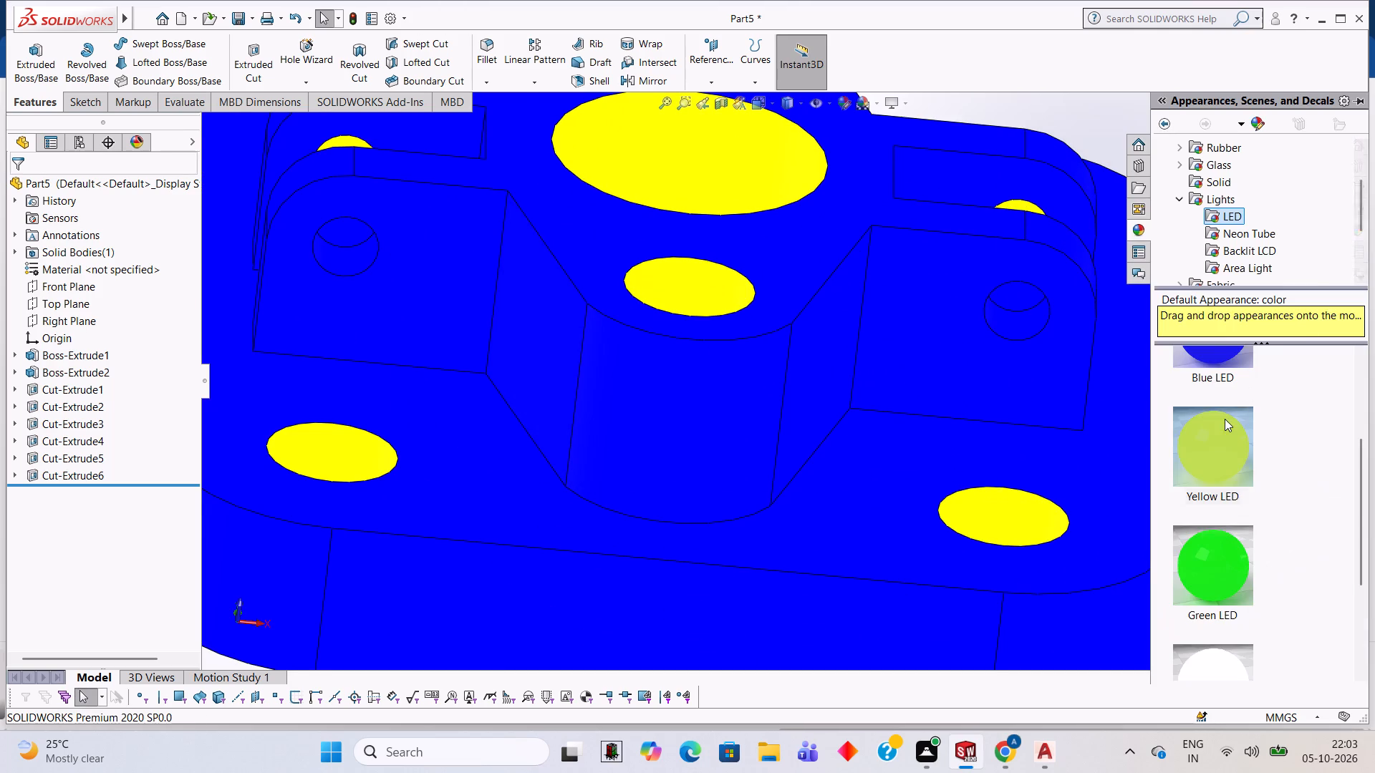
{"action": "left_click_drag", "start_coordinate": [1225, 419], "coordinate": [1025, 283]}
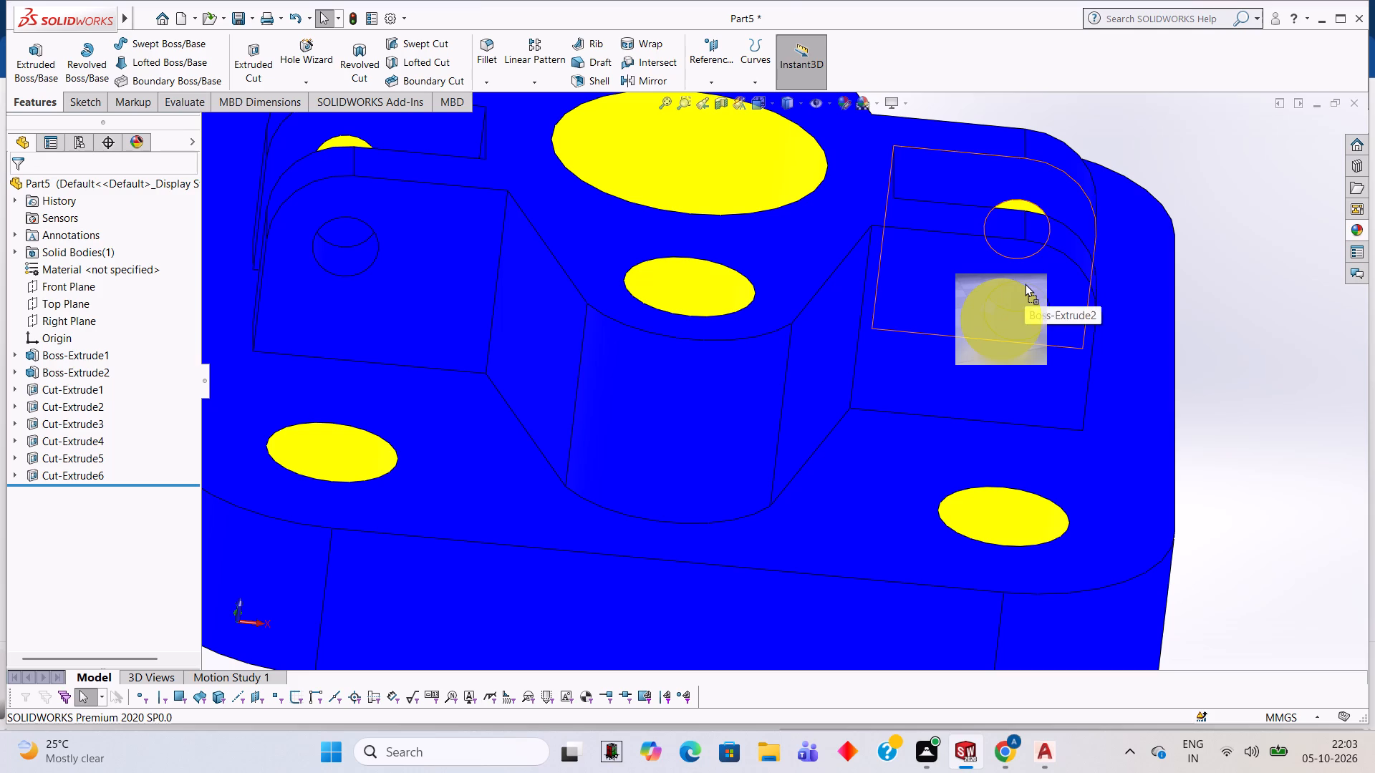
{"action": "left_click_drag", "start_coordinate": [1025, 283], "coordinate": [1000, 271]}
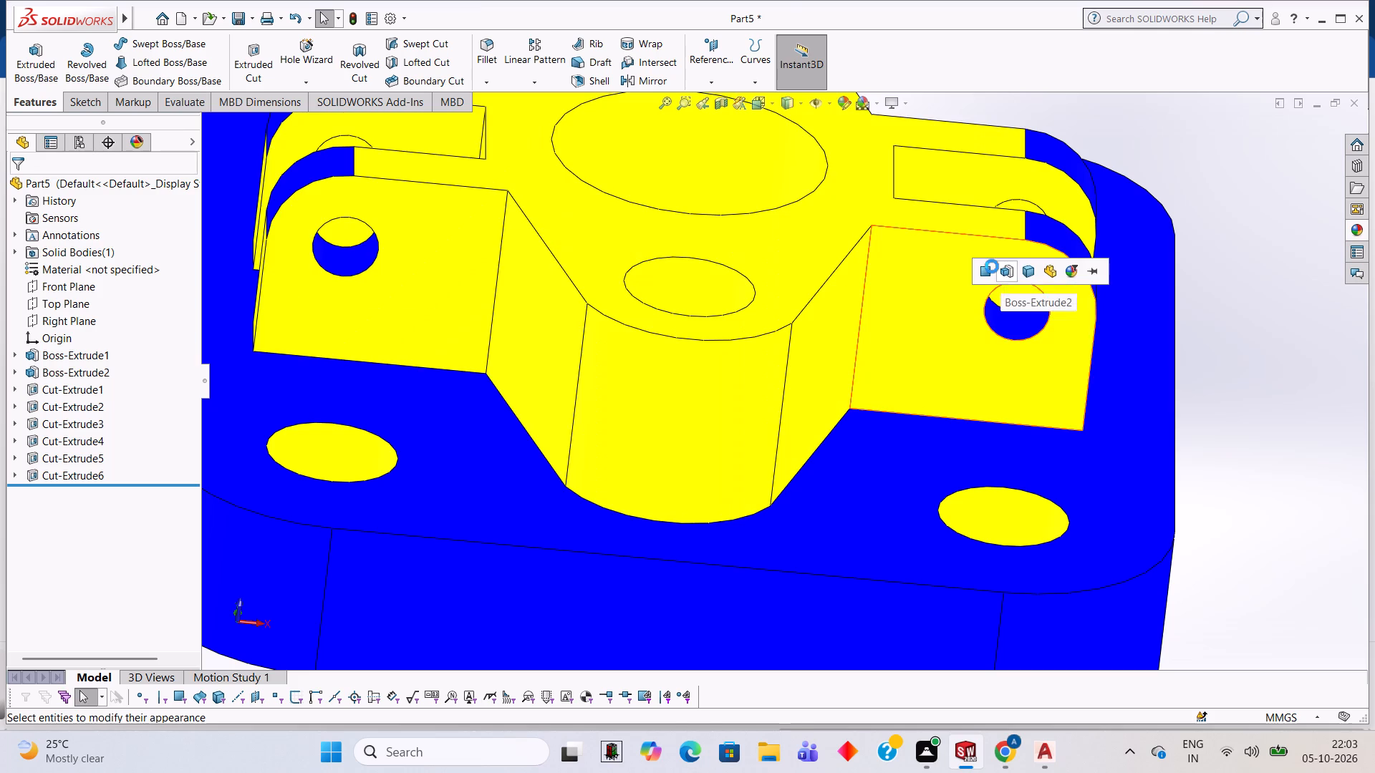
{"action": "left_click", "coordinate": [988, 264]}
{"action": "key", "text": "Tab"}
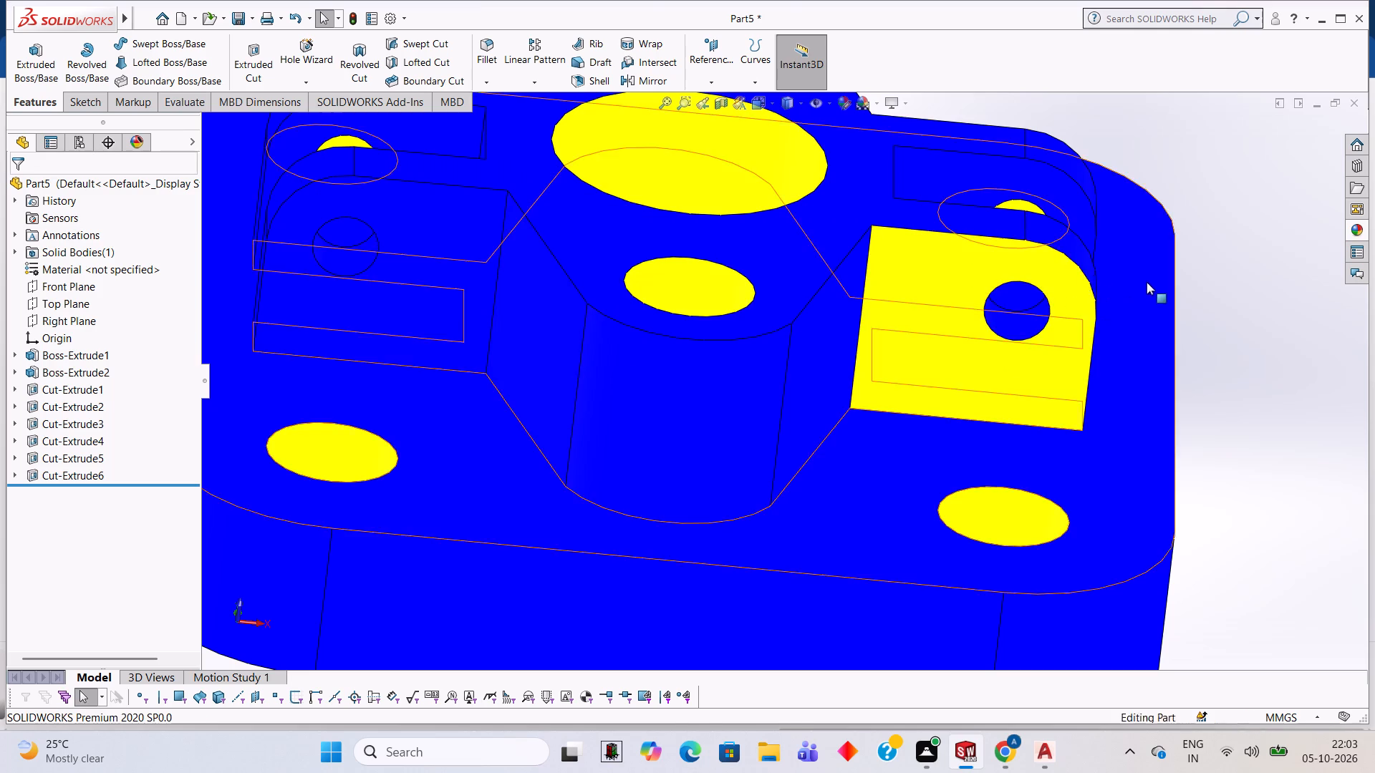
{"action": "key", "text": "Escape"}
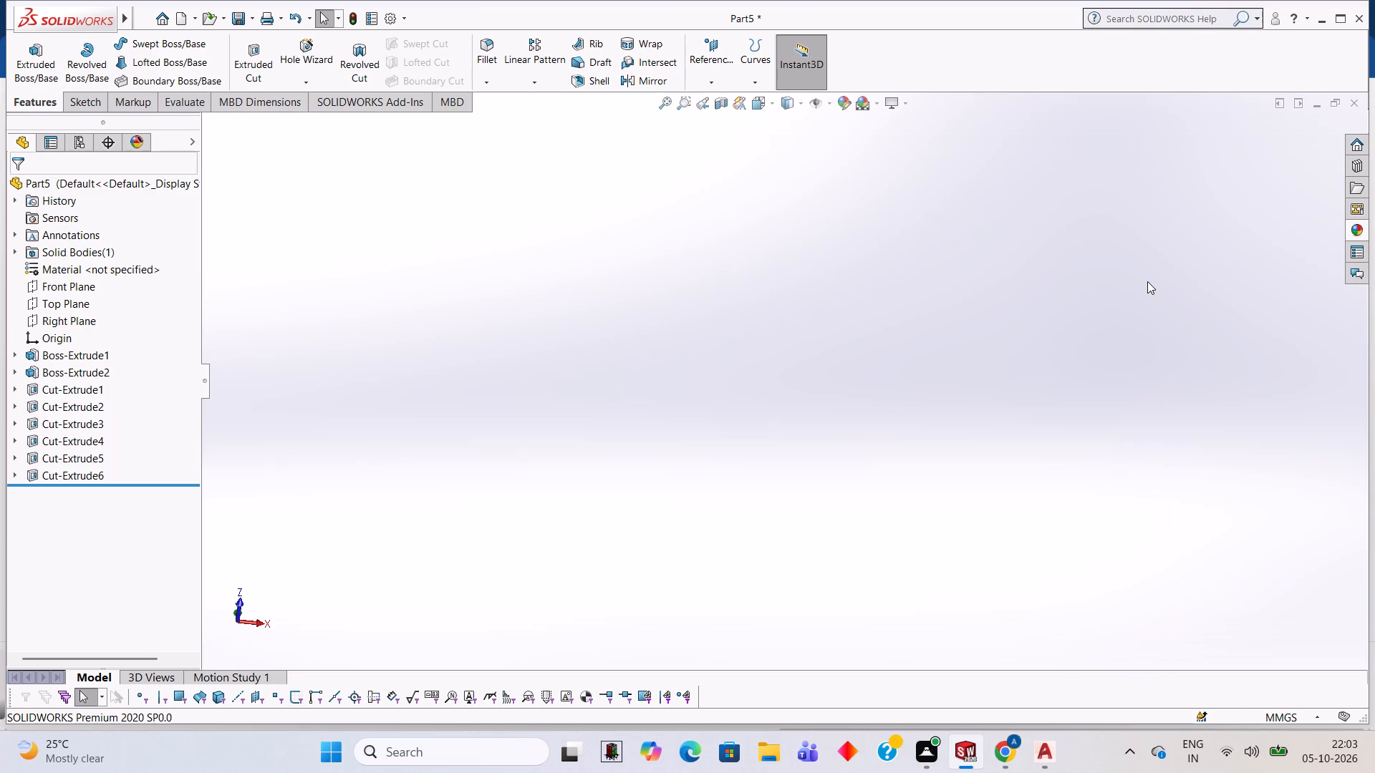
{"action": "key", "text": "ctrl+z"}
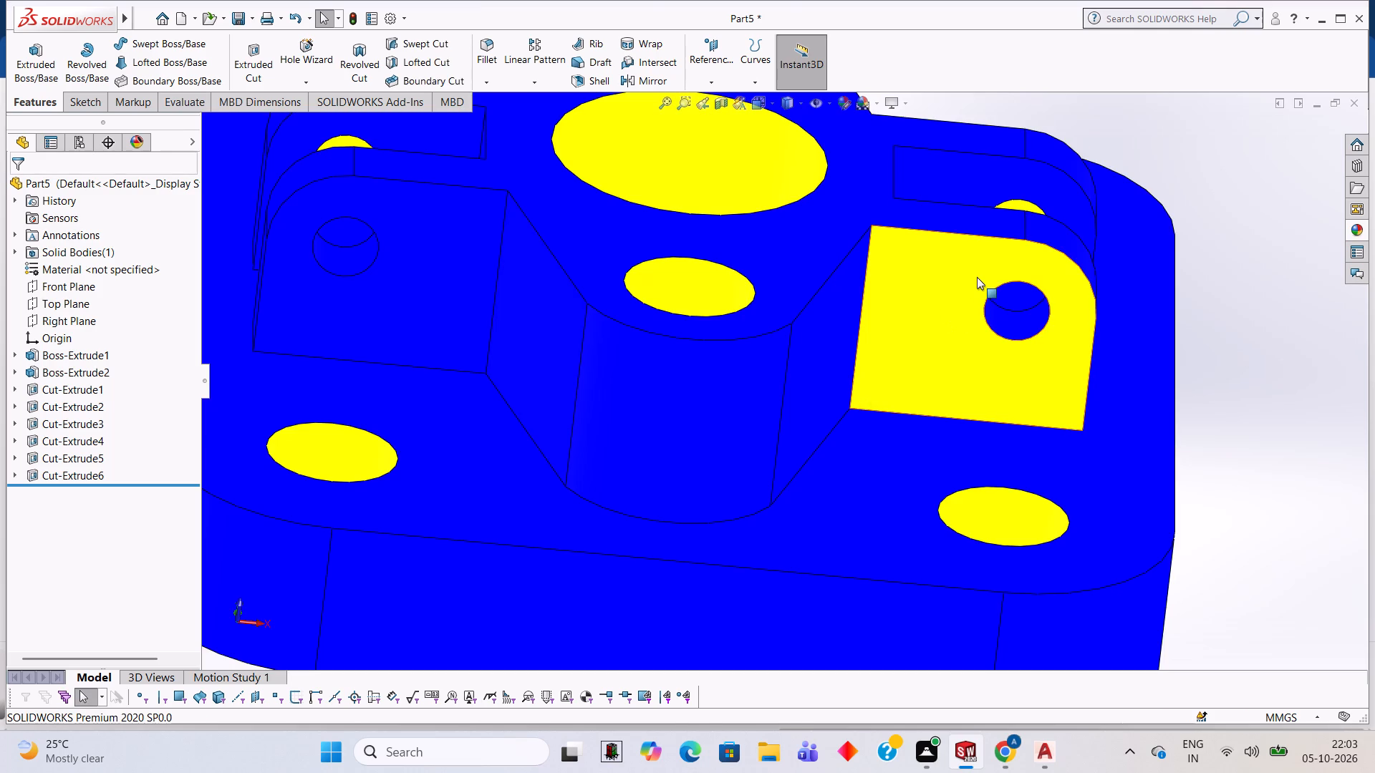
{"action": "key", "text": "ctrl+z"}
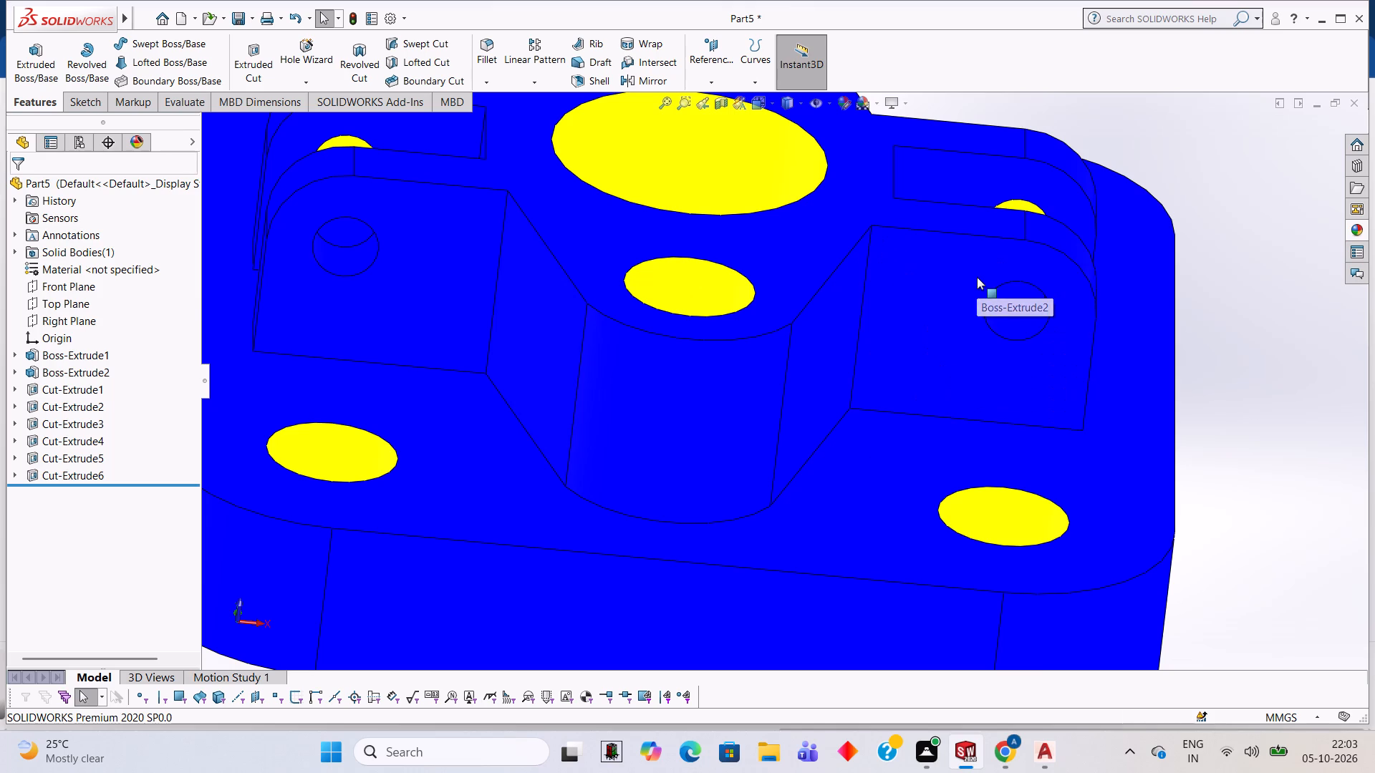
Apply the Yellow LED appearance to the inner face of the lower-right lug's cross hole.
{"action": "scroll", "coordinate": [1031, 306], "scroll_direction": "down", "scroll_amount": 3}
{"action": "left_click", "coordinate": [1354, 227]}
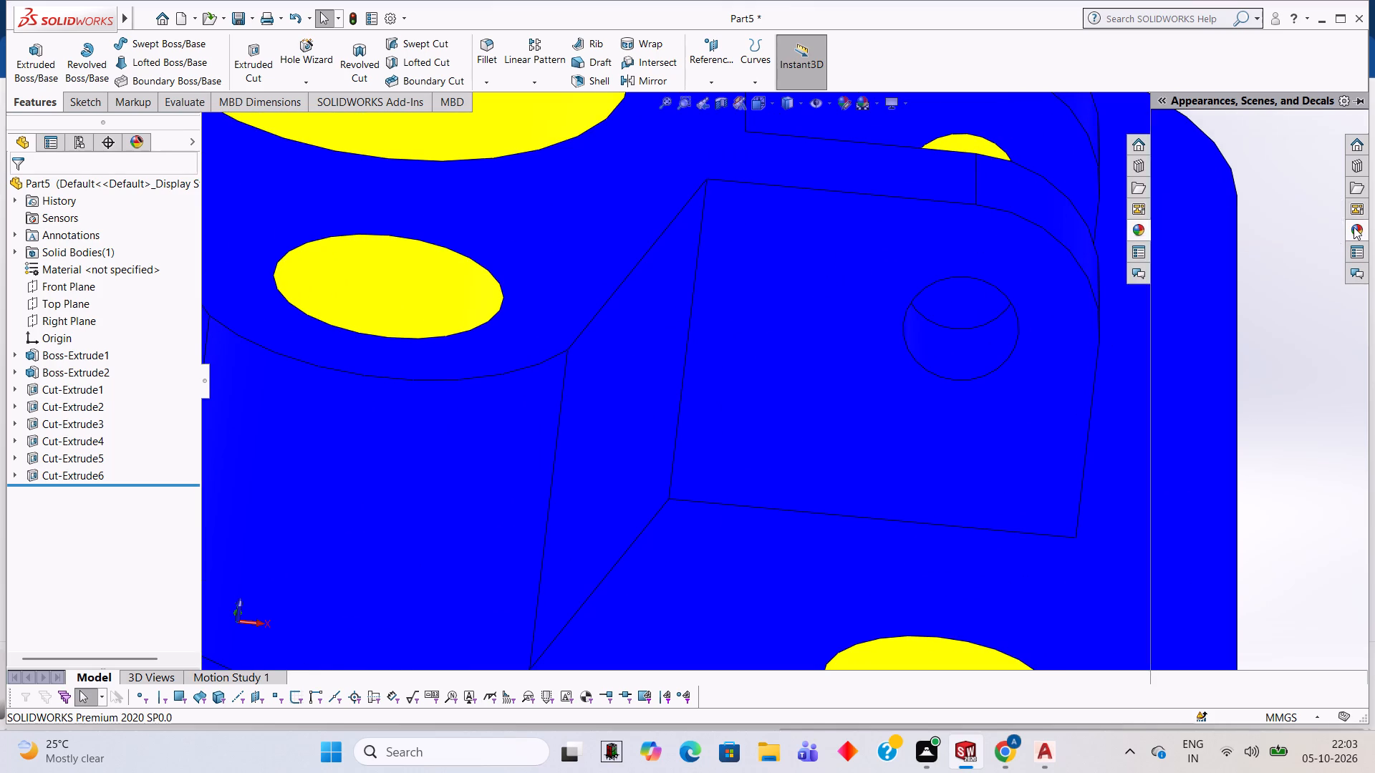
{"action": "left_click_drag", "start_coordinate": [1212, 447], "coordinate": [981, 348]}
{"action": "left_click", "coordinate": [981, 348]}
Apply the Yellow LED appearance to the inner face of the lower-left lug's cross hole.
{"action": "scroll", "coordinate": [981, 348], "scroll_direction": "up", "scroll_amount": 5}
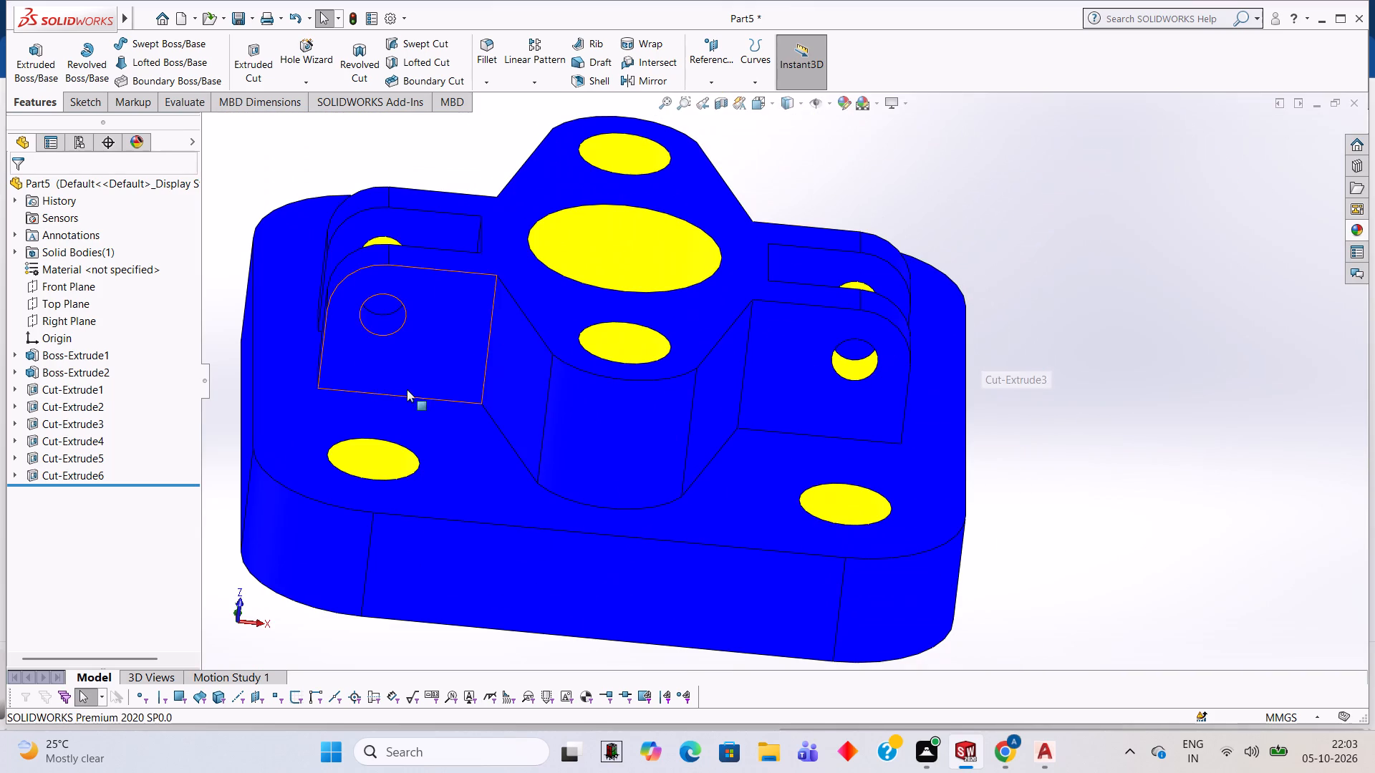
{"action": "scroll", "coordinate": [393, 344], "scroll_direction": "down", "scroll_amount": 1}
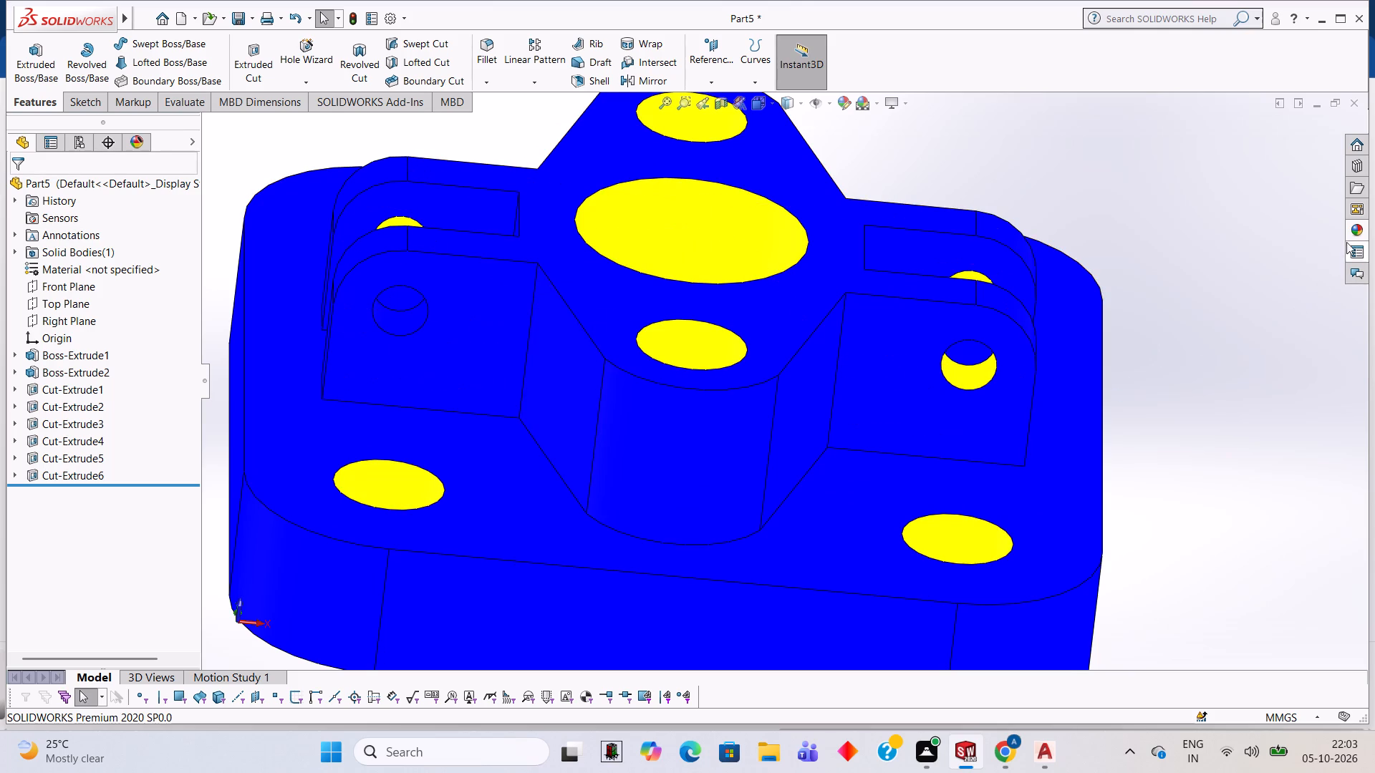
{"action": "left_click", "coordinate": [1358, 219]}
{"action": "left_click", "coordinate": [1359, 220]}
{"action": "left_click_drag", "start_coordinate": [1217, 460], "coordinate": [312, 399]}
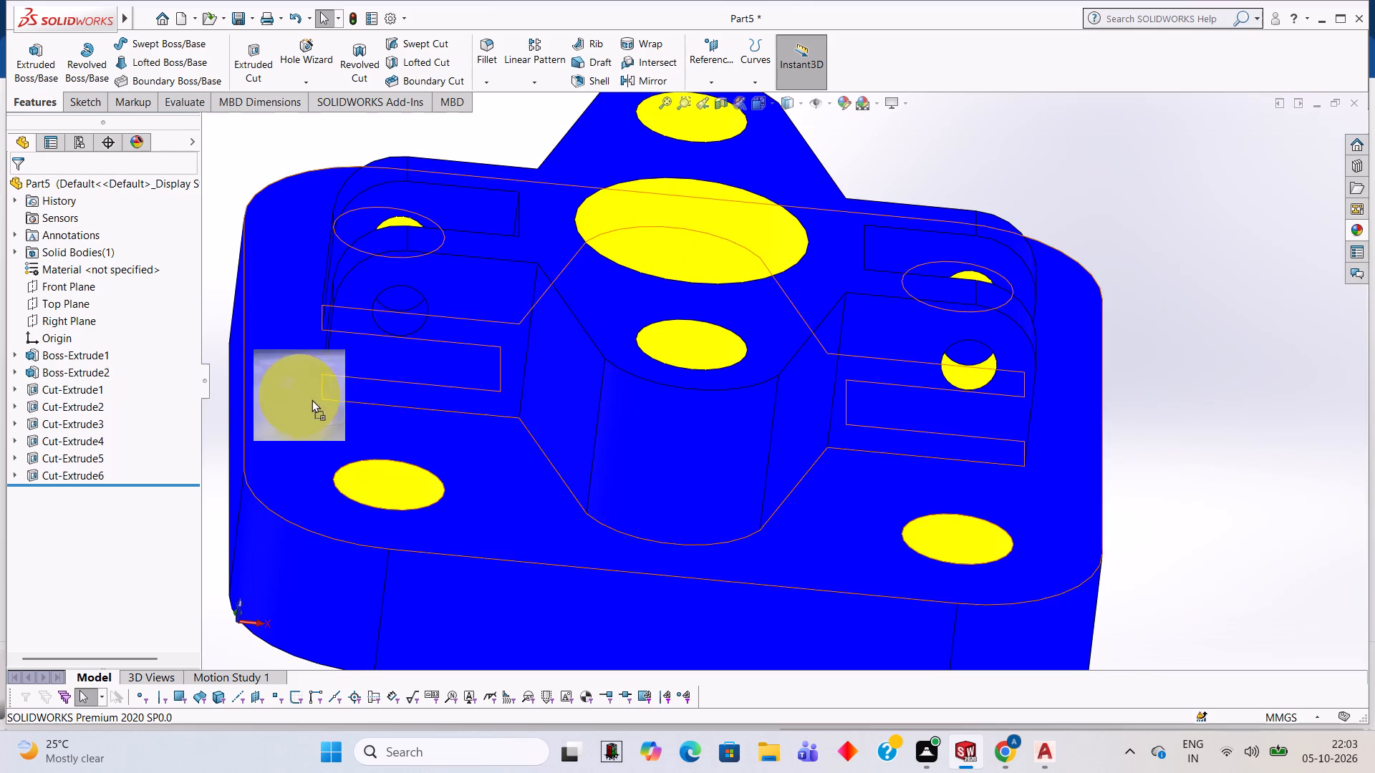
{"action": "left_click_drag", "start_coordinate": [312, 399], "coordinate": [412, 326]}
{"action": "left_click", "coordinate": [412, 326]}
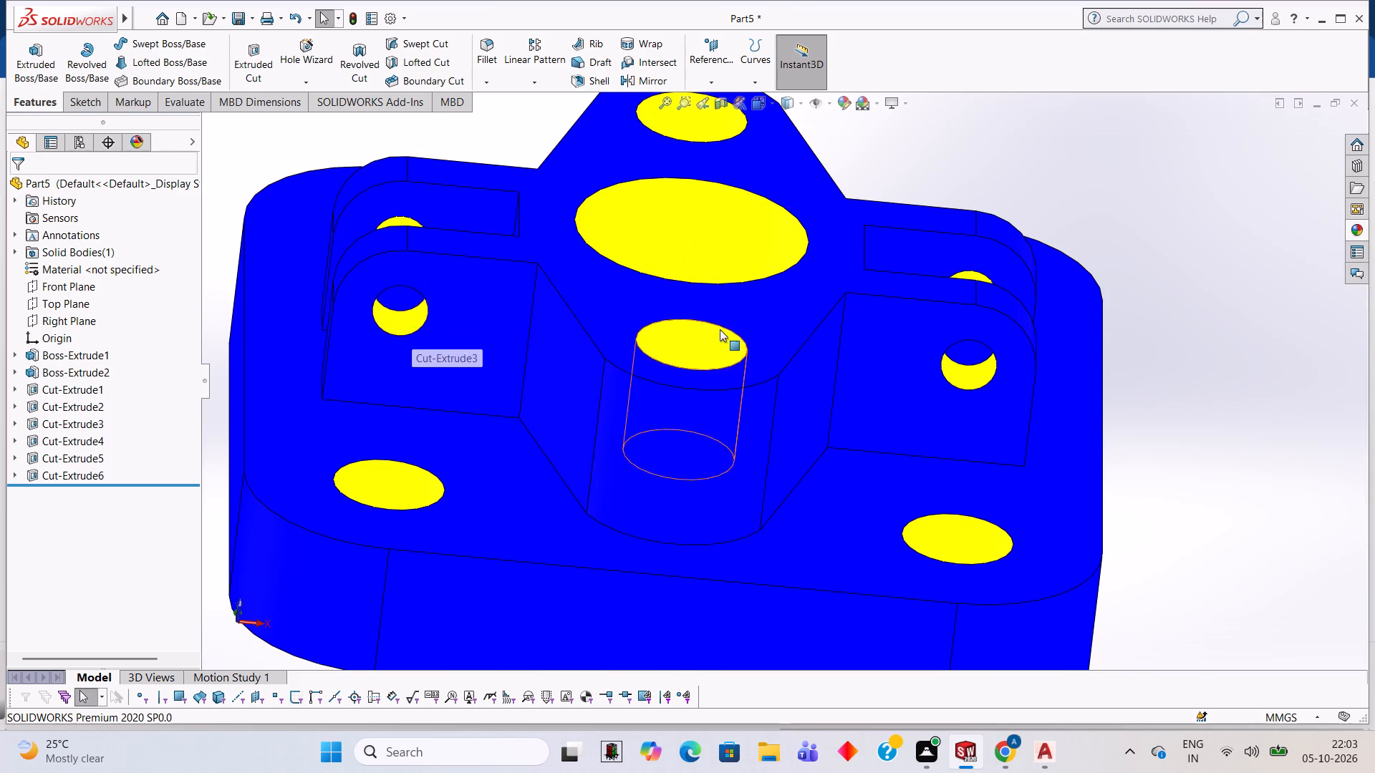
Apply the Red LED appearance to the outer flat face of the boss's lower-right lug.
{"action": "scroll", "coordinate": [720, 329], "scroll_direction": "up", "scroll_amount": 2}
{"action": "scroll", "coordinate": [803, 273], "scroll_direction": "up", "scroll_amount": 1}
{"action": "middle_click_drag", "start_coordinate": [804, 273], "coordinate": [810, 432]}
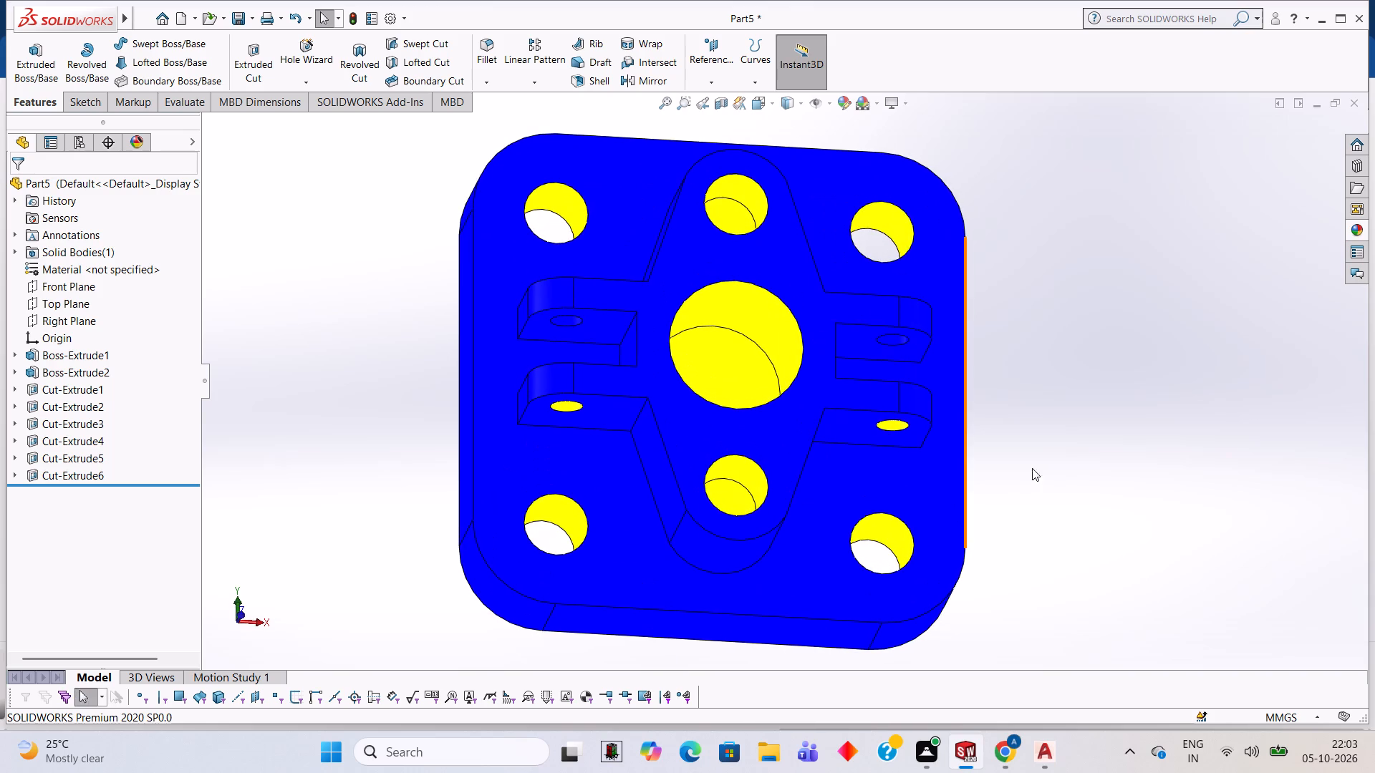
{"action": "middle_click_drag", "start_coordinate": [1032, 468], "coordinate": [1000, 355]}
{"action": "scroll", "coordinate": [640, 389], "scroll_direction": "down", "scroll_amount": 3}
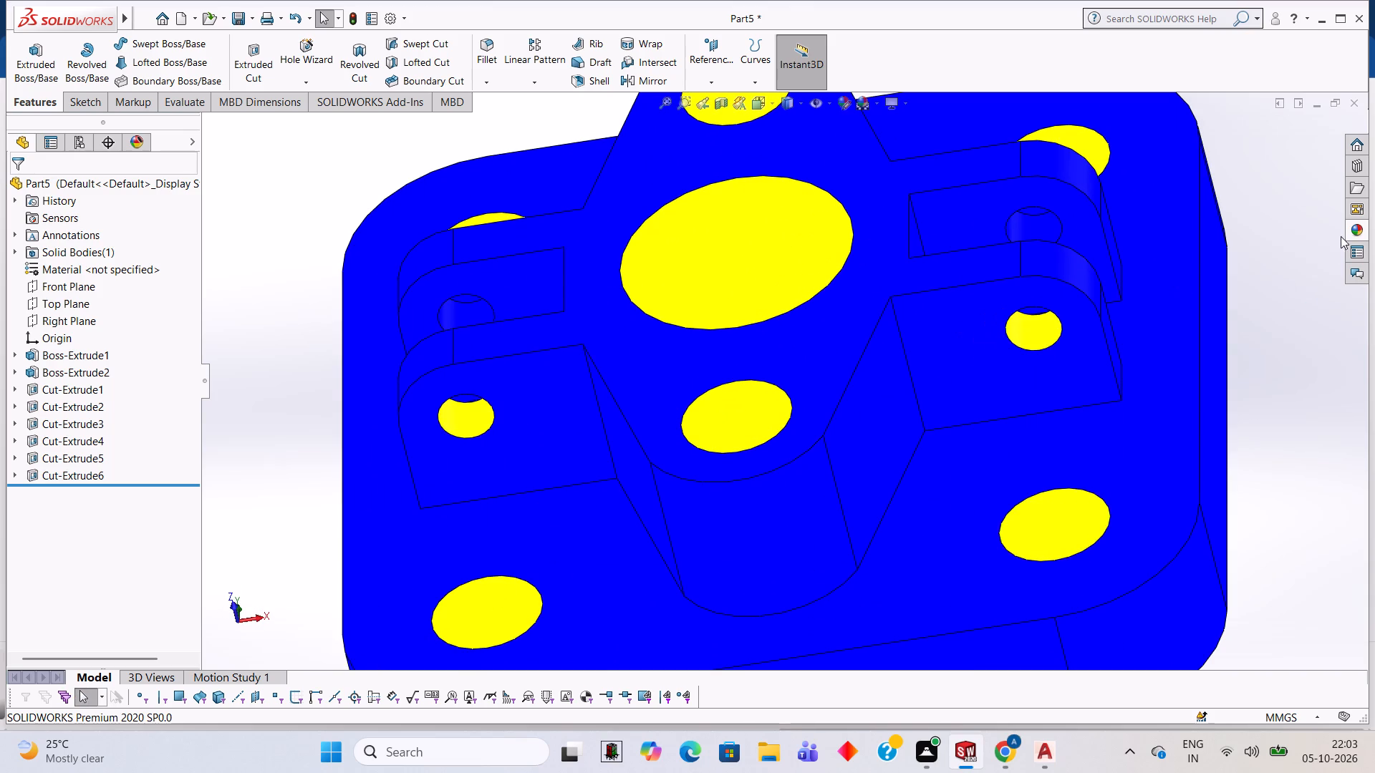
{"action": "left_click", "coordinate": [1357, 225]}
{"action": "scroll", "coordinate": [1216, 401], "scroll_direction": "up", "scroll_amount": 3}
{"action": "left_click_drag", "start_coordinate": [1227, 402], "coordinate": [1145, 404]}
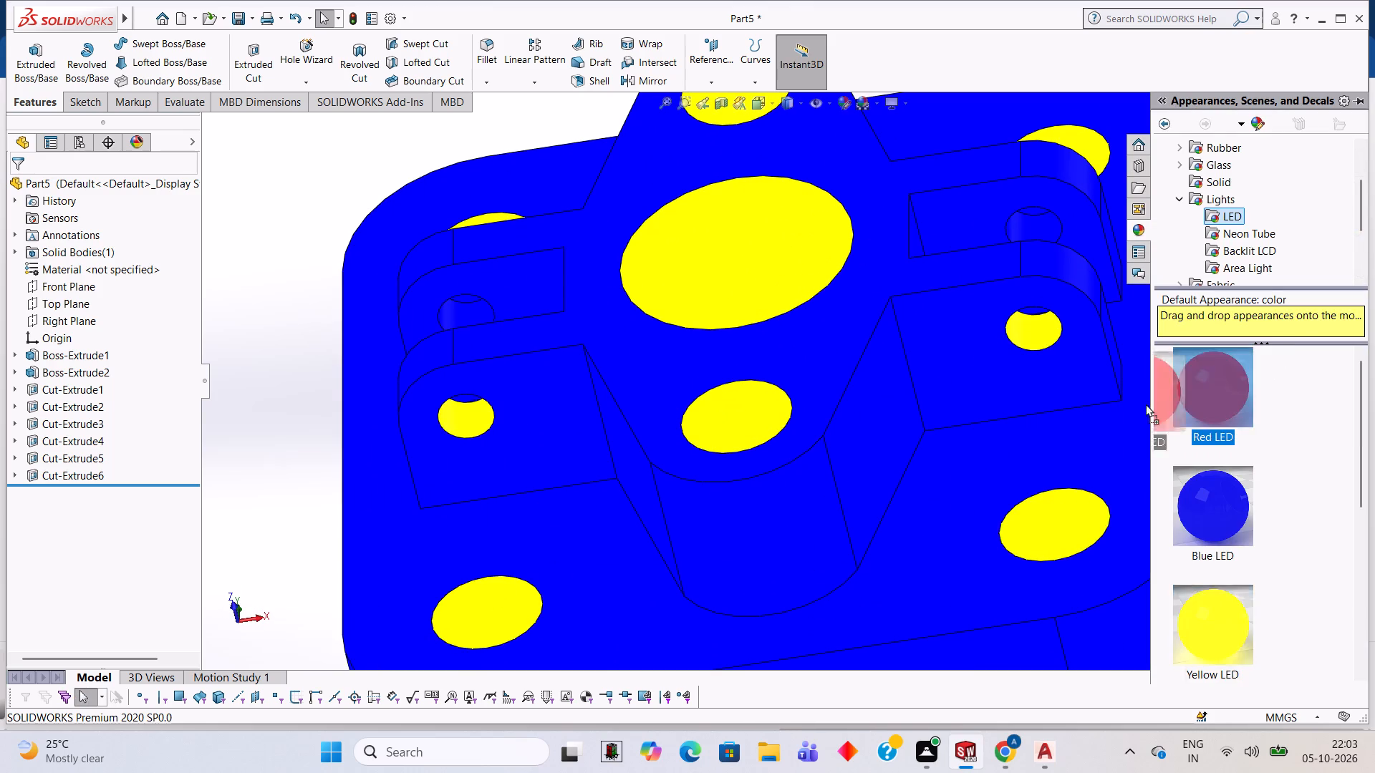
{"action": "left_click_drag", "start_coordinate": [1145, 404], "coordinate": [982, 350]}
{"action": "left_click", "coordinate": [982, 350]}
Apply the Red LED appearance to the outer flat face of the upper-right lug, on the opposite side of the boss.
{"action": "scroll", "coordinate": [1142, 301], "scroll_direction": "up", "scroll_amount": 1}
{"action": "middle_click_drag", "start_coordinate": [1135, 281], "coordinate": [988, 551]}
{"action": "middle_click_drag", "start_coordinate": [1099, 256], "coordinate": [1178, 442]}
{"action": "scroll", "coordinate": [1076, 194], "scroll_direction": "up", "scroll_amount": 2}
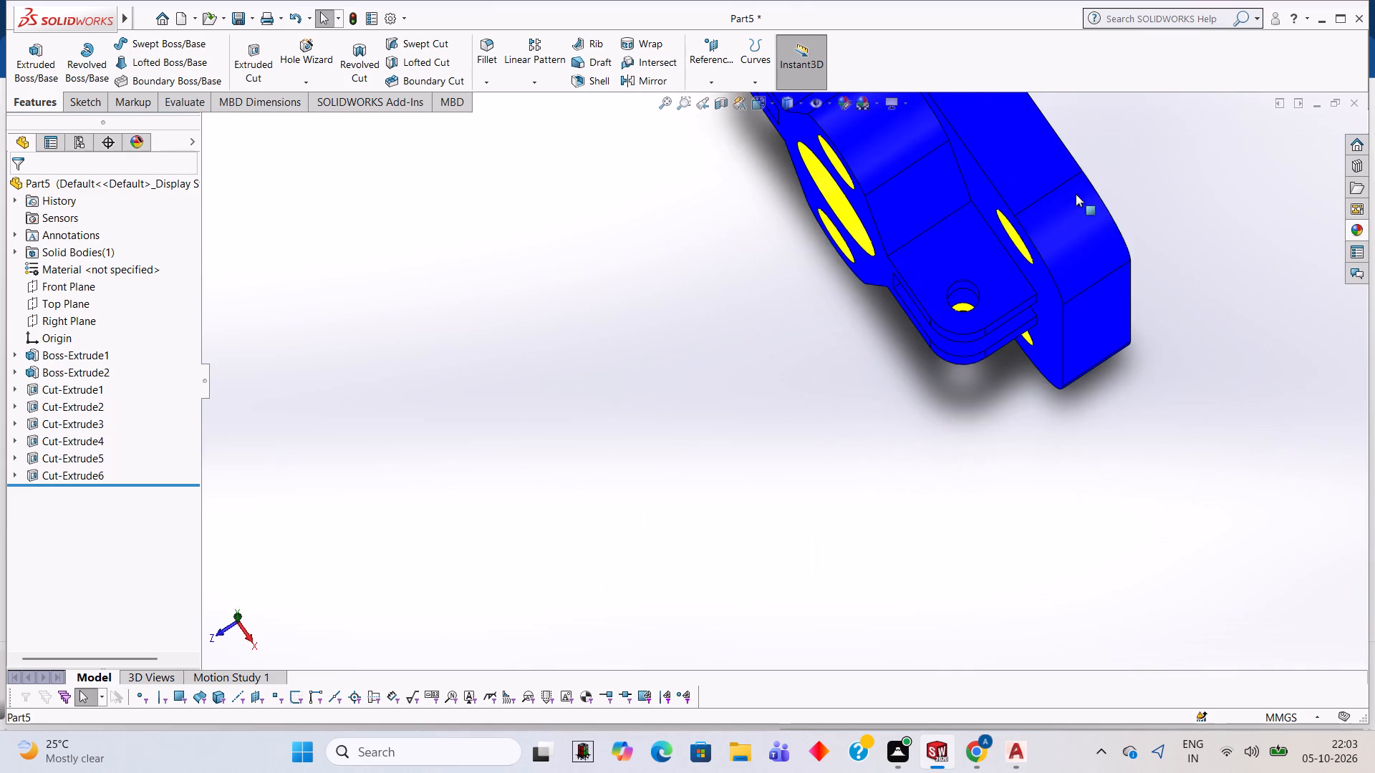
{"action": "scroll", "coordinate": [1036, 193], "scroll_direction": "down", "scroll_amount": 3}
{"action": "scroll", "coordinate": [931, 317], "scroll_direction": "down", "scroll_amount": 1}
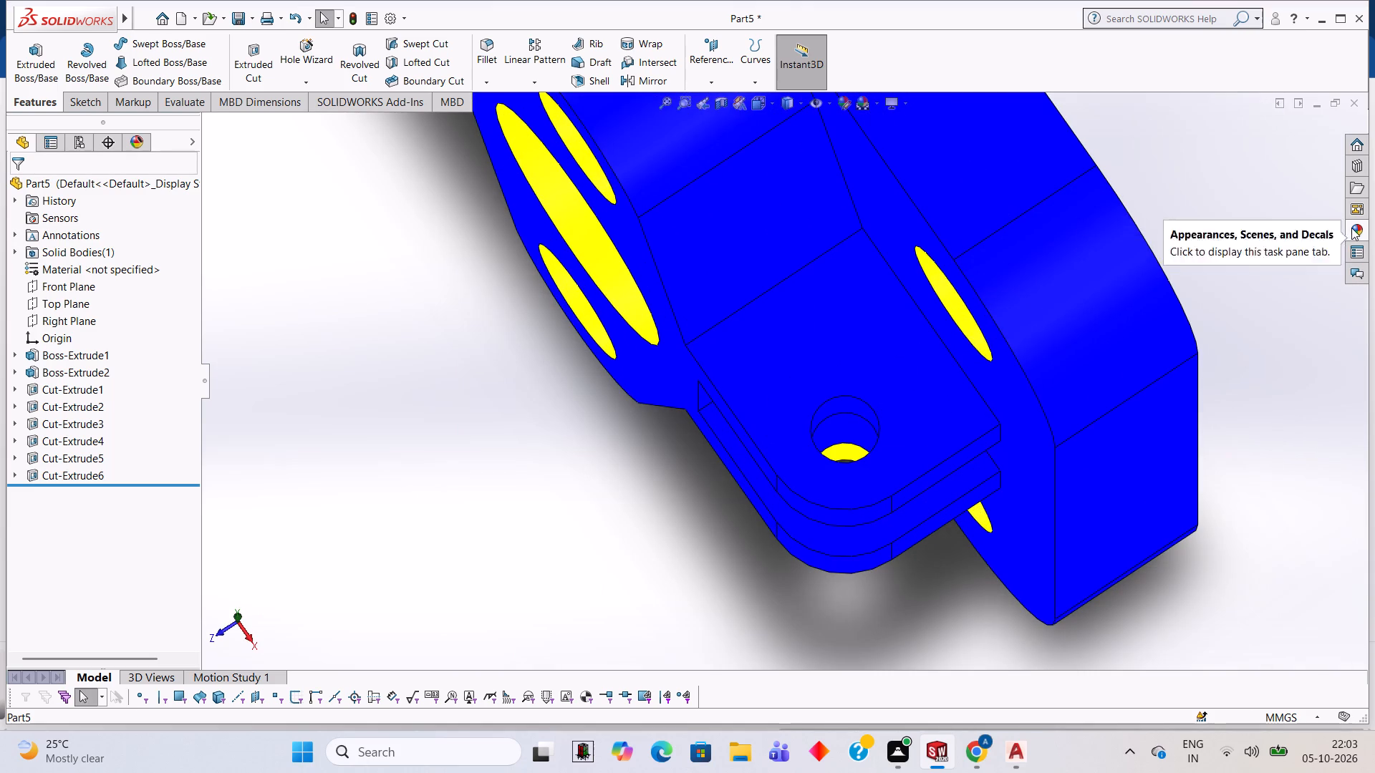
{"action": "left_click", "coordinate": [1352, 228]}
{"action": "left_click_drag", "start_coordinate": [1207, 379], "coordinate": [848, 314]}
{"action": "left_click", "coordinate": [848, 314]}
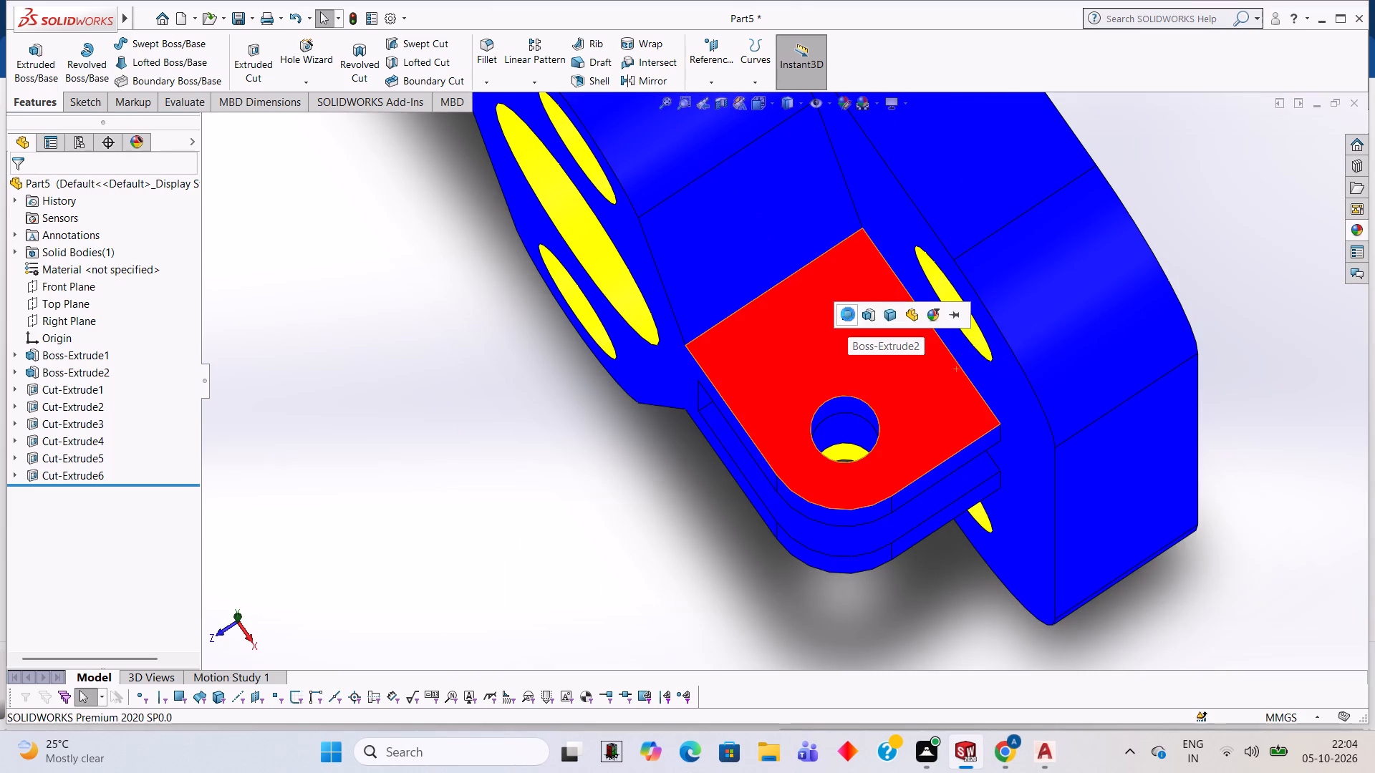
Apply the Yellow LED appearance to the inner face of the upper-left lug's cross hole.
{"action": "scroll", "coordinate": [896, 356], "scroll_direction": "up", "scroll_amount": 2}
{"action": "middle_click_drag", "start_coordinate": [897, 357], "coordinate": [962, 234]}
{"action": "middle_click_drag", "start_coordinate": [966, 273], "coordinate": [1001, 122]}
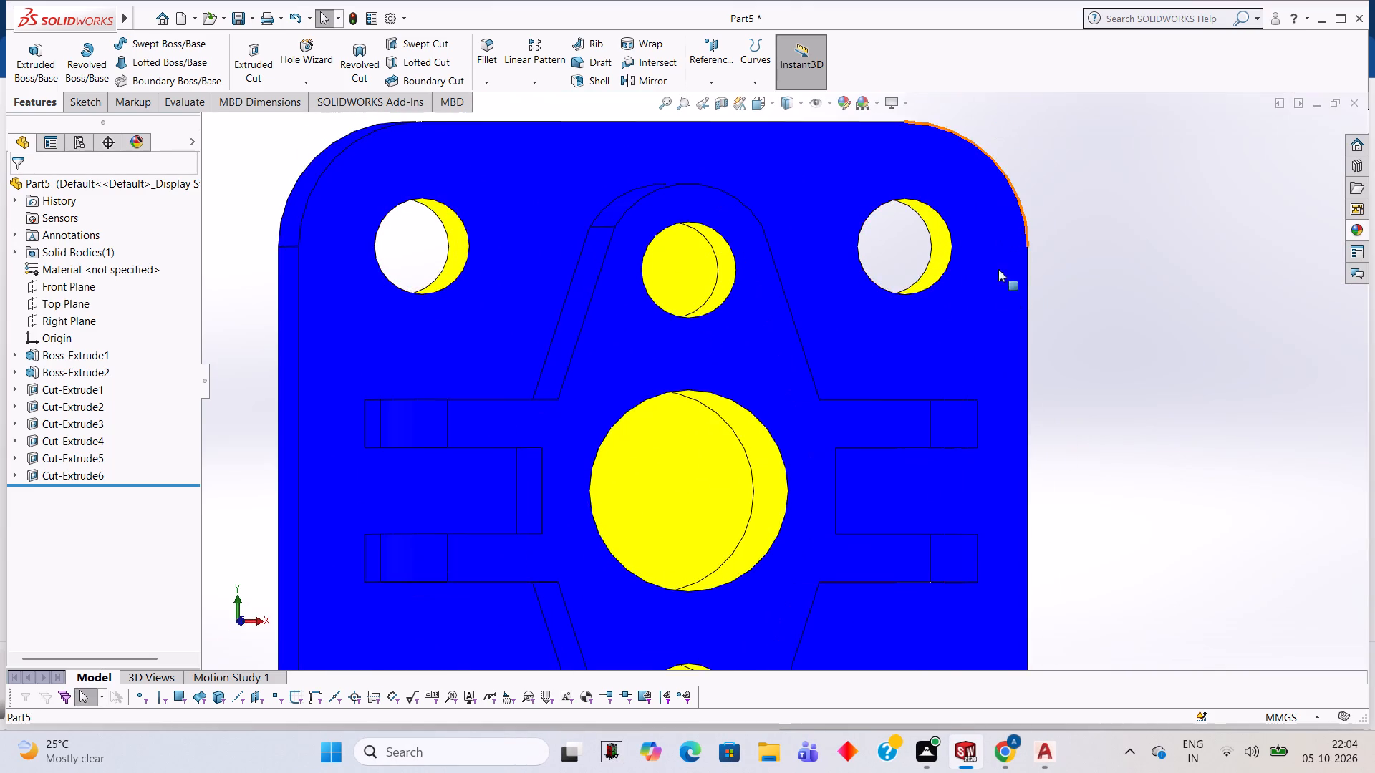
{"action": "middle_click_drag", "start_coordinate": [1008, 288], "coordinate": [1005, 187]}
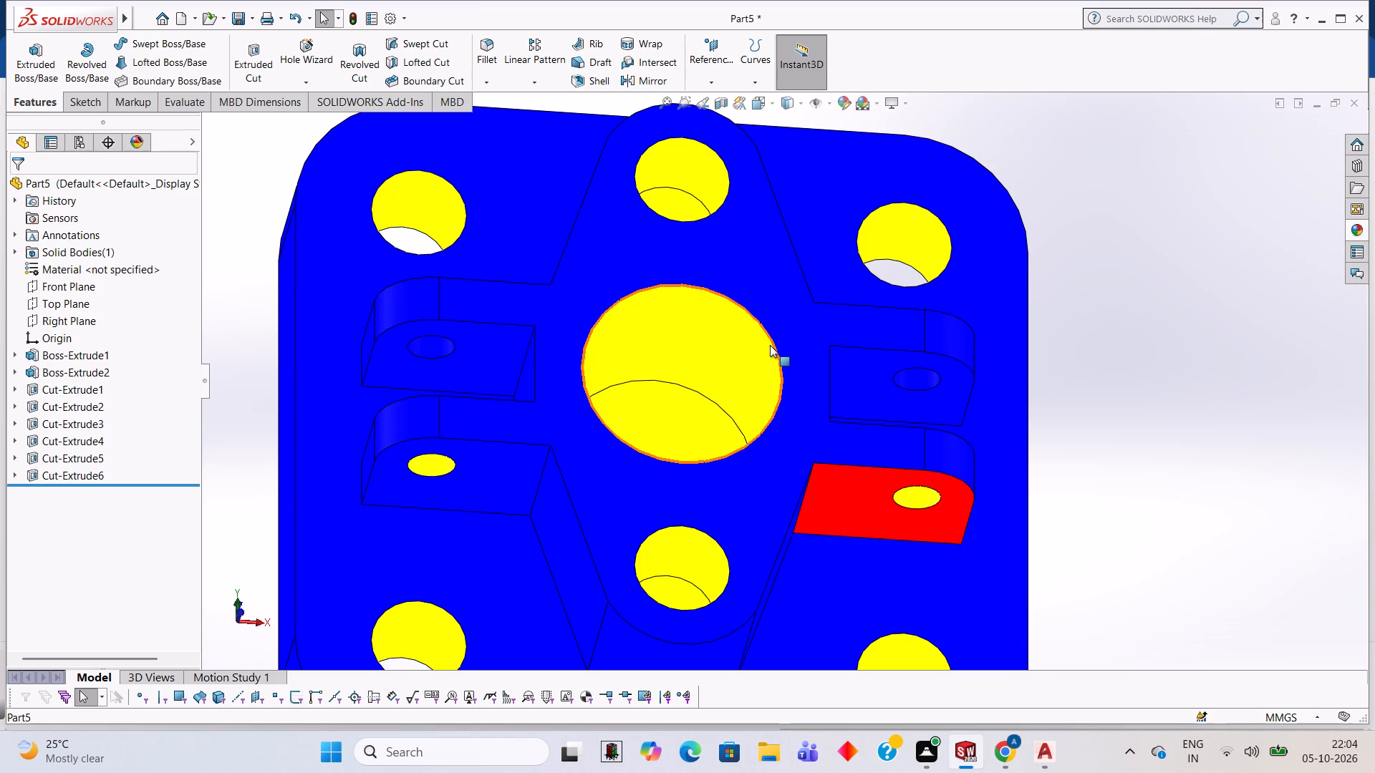
{"action": "scroll", "coordinate": [815, 449], "scroll_direction": "down", "scroll_amount": 1}
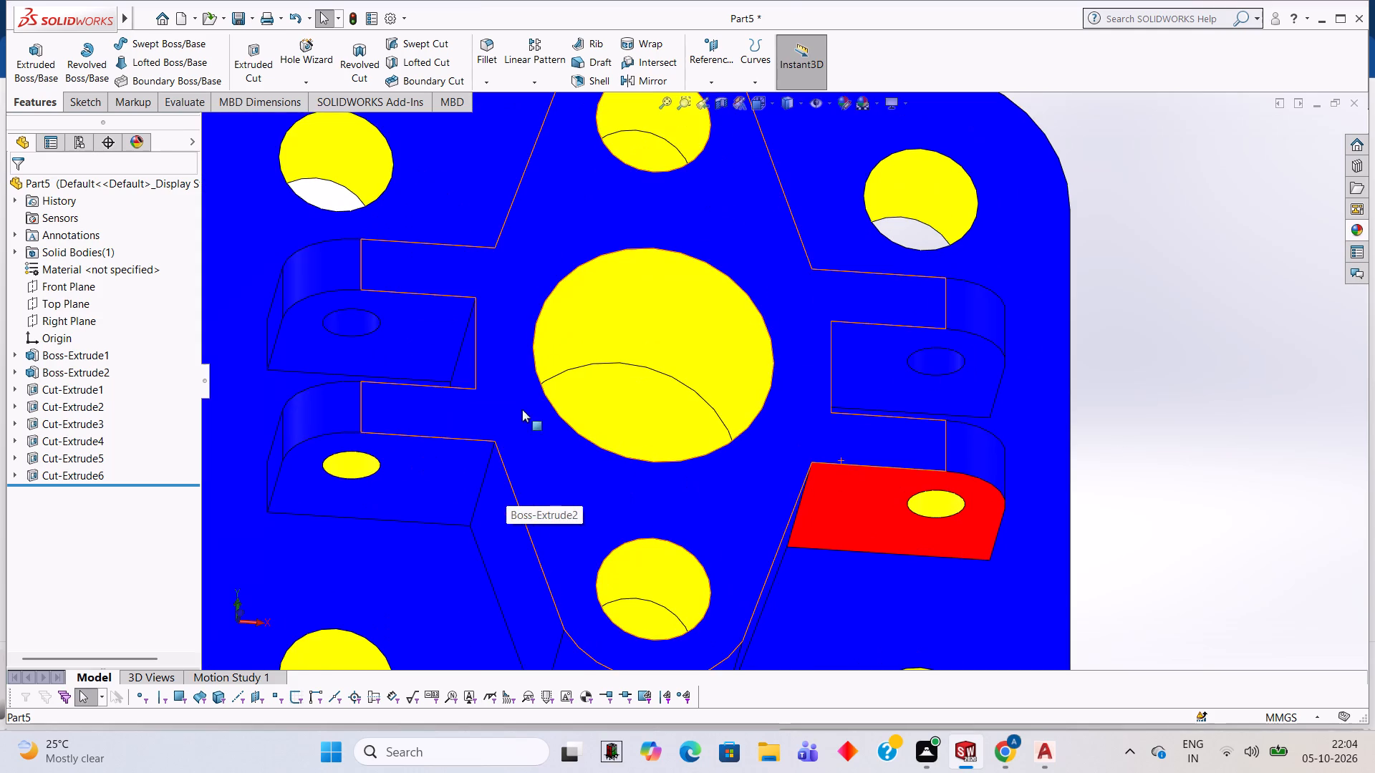
{"action": "scroll", "coordinate": [402, 331], "scroll_direction": "down", "scroll_amount": 6}
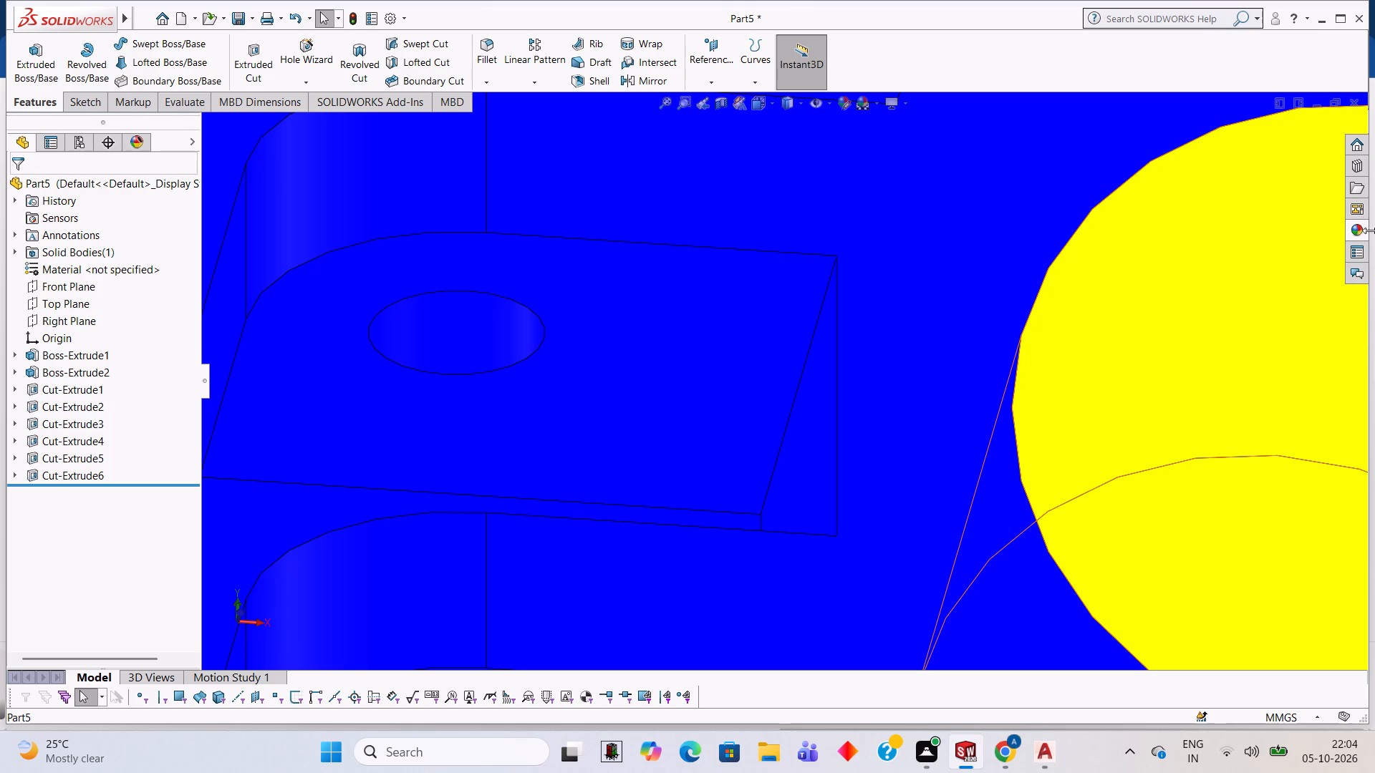
{"action": "left_click", "coordinate": [1361, 231]}
{"action": "left_click_drag", "start_coordinate": [1209, 601], "coordinate": [597, 297]}
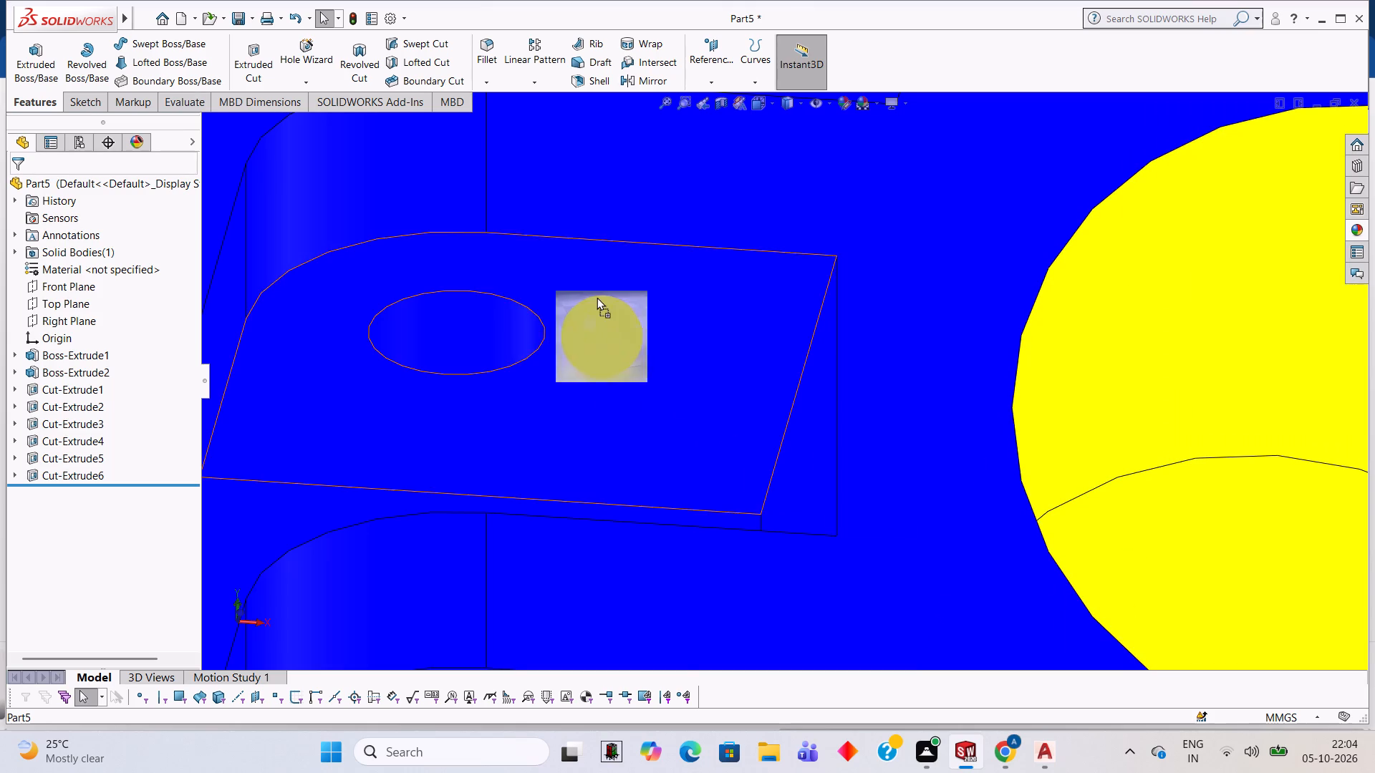
{"action": "left_click_drag", "start_coordinate": [597, 297], "coordinate": [471, 300]}
{"action": "left_click", "coordinate": [471, 300]}
{"action": "scroll", "coordinate": [471, 300], "scroll_direction": "up", "scroll_amount": 4}
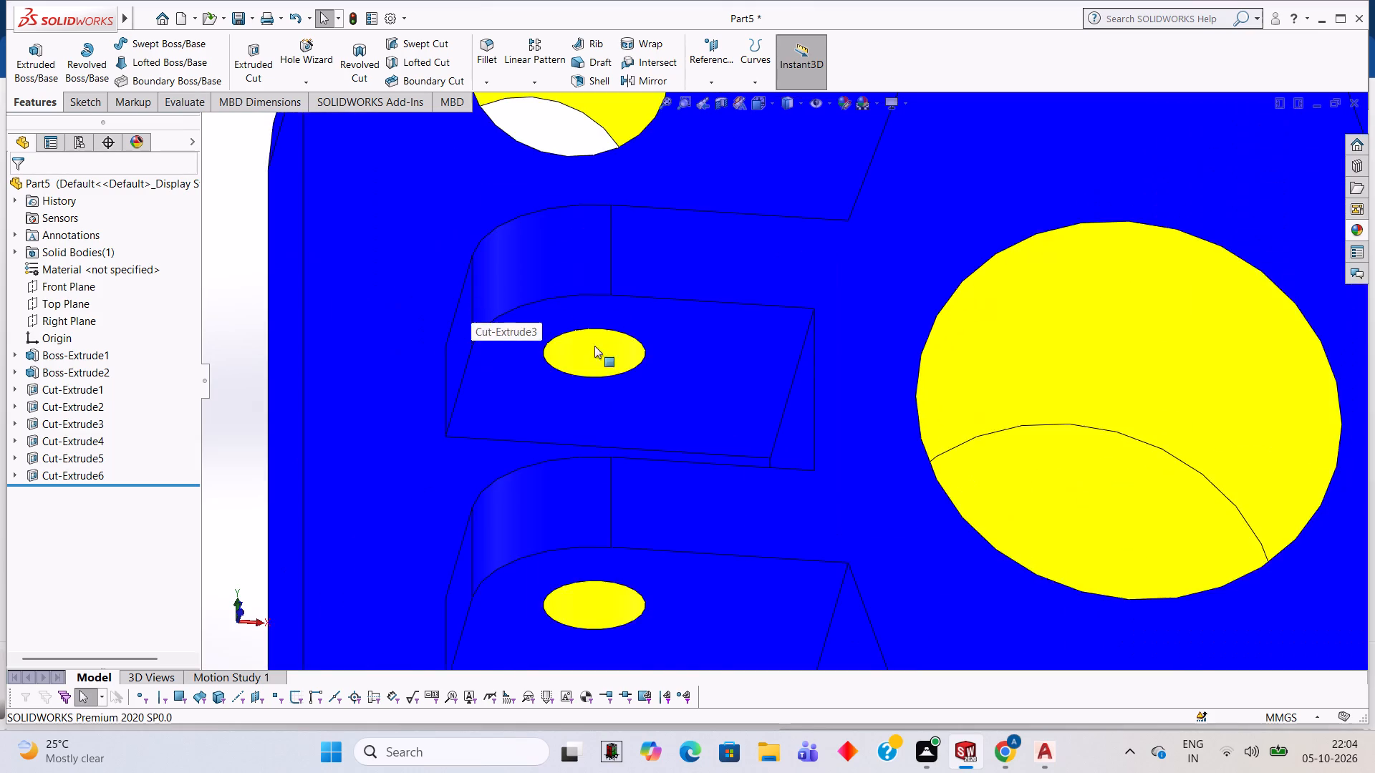
Apply the Yellow LED appearance to the inner face of the upper-right lug's cross hole.
{"action": "scroll", "coordinate": [594, 346], "scroll_direction": "up", "scroll_amount": 3}
{"action": "scroll", "coordinate": [1227, 361], "scroll_direction": "down", "scroll_amount": 4}
{"action": "scroll", "coordinate": [1119, 396], "scroll_direction": "down", "scroll_amount": 2}
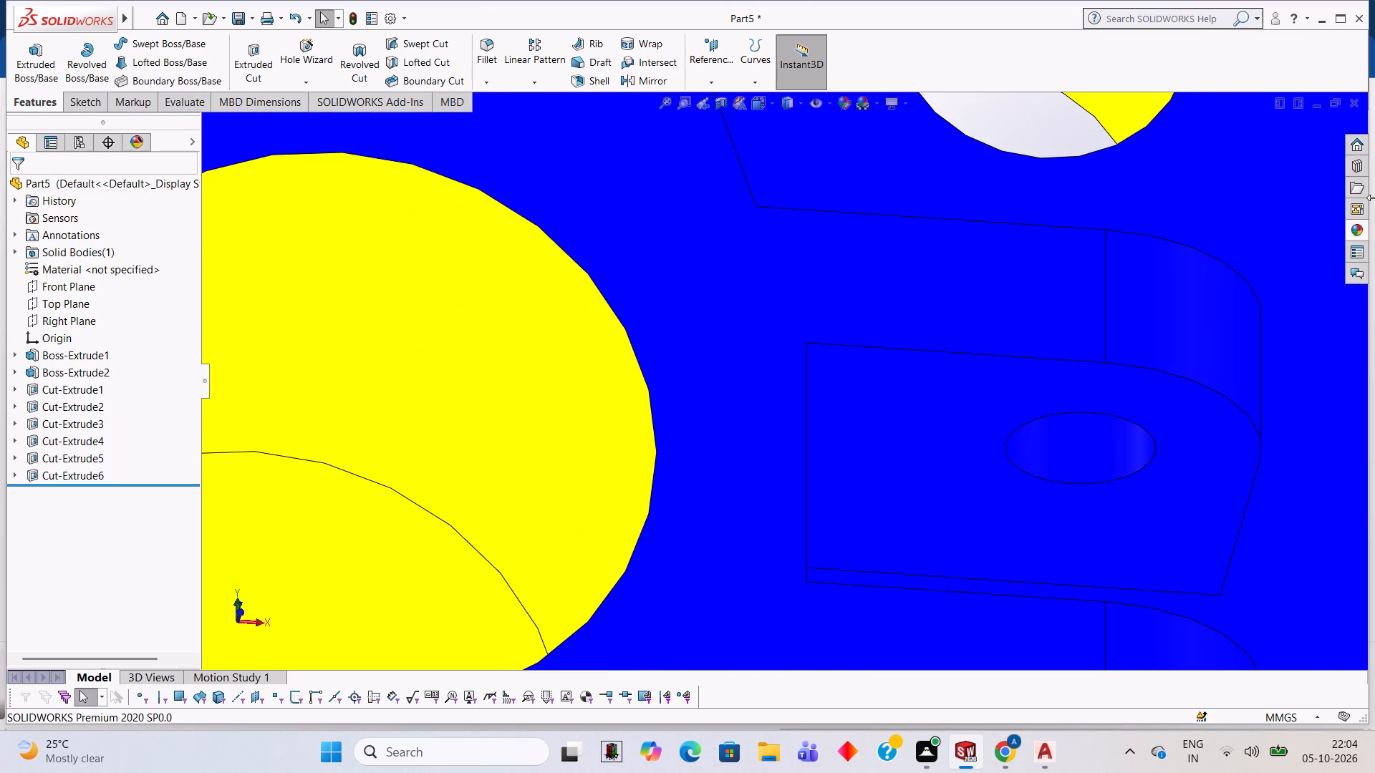
{"action": "left_click", "coordinate": [1364, 228]}
{"action": "left_click_drag", "start_coordinate": [1230, 604], "coordinate": [1075, 392]}
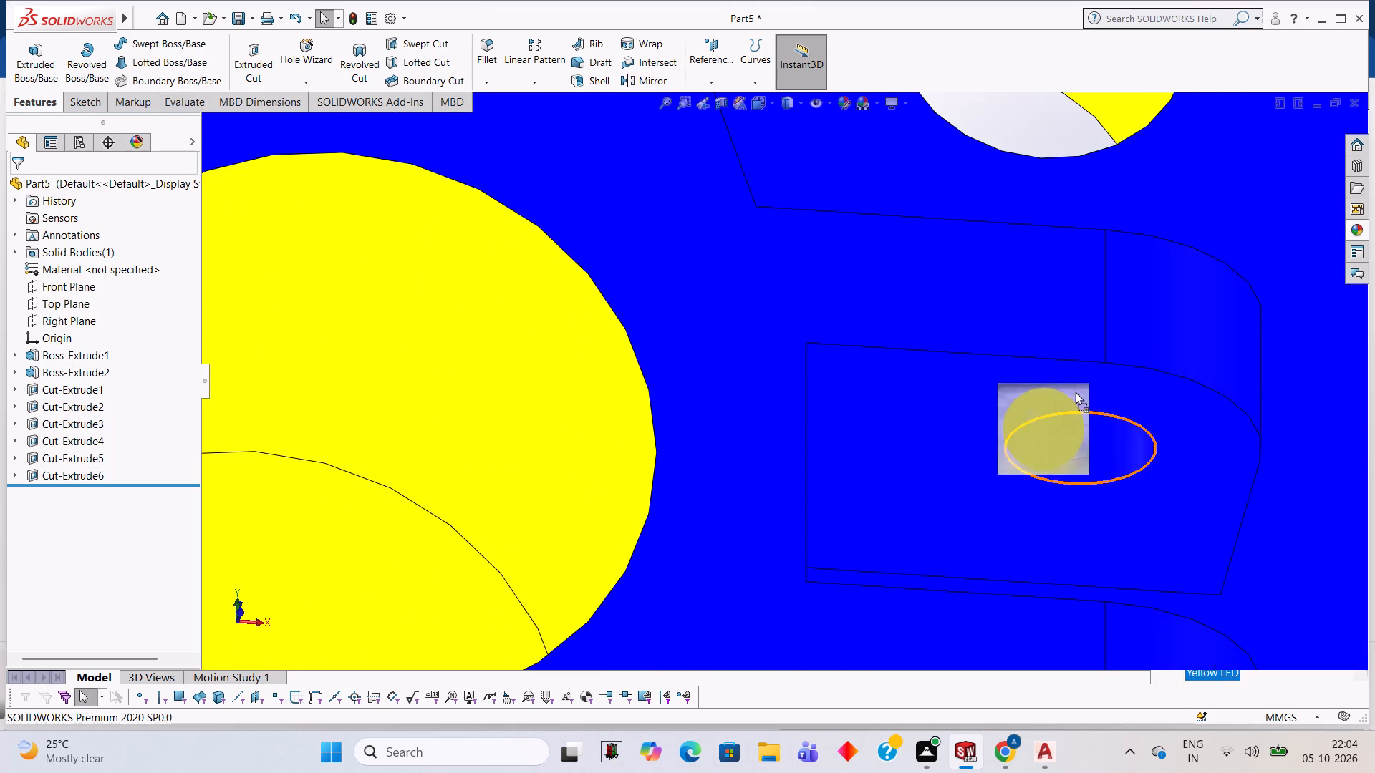
{"action": "left_click_drag", "start_coordinate": [1075, 392], "coordinate": [1107, 434]}
{"action": "left_click", "coordinate": [1107, 434]}
Apply the Red LED appearance to the outer flat face of the boss's lower-left lug.
{"action": "scroll", "coordinate": [1107, 434], "scroll_direction": "up", "scroll_amount": 4}
{"action": "scroll", "coordinate": [760, 396], "scroll_direction": "up", "scroll_amount": 2}
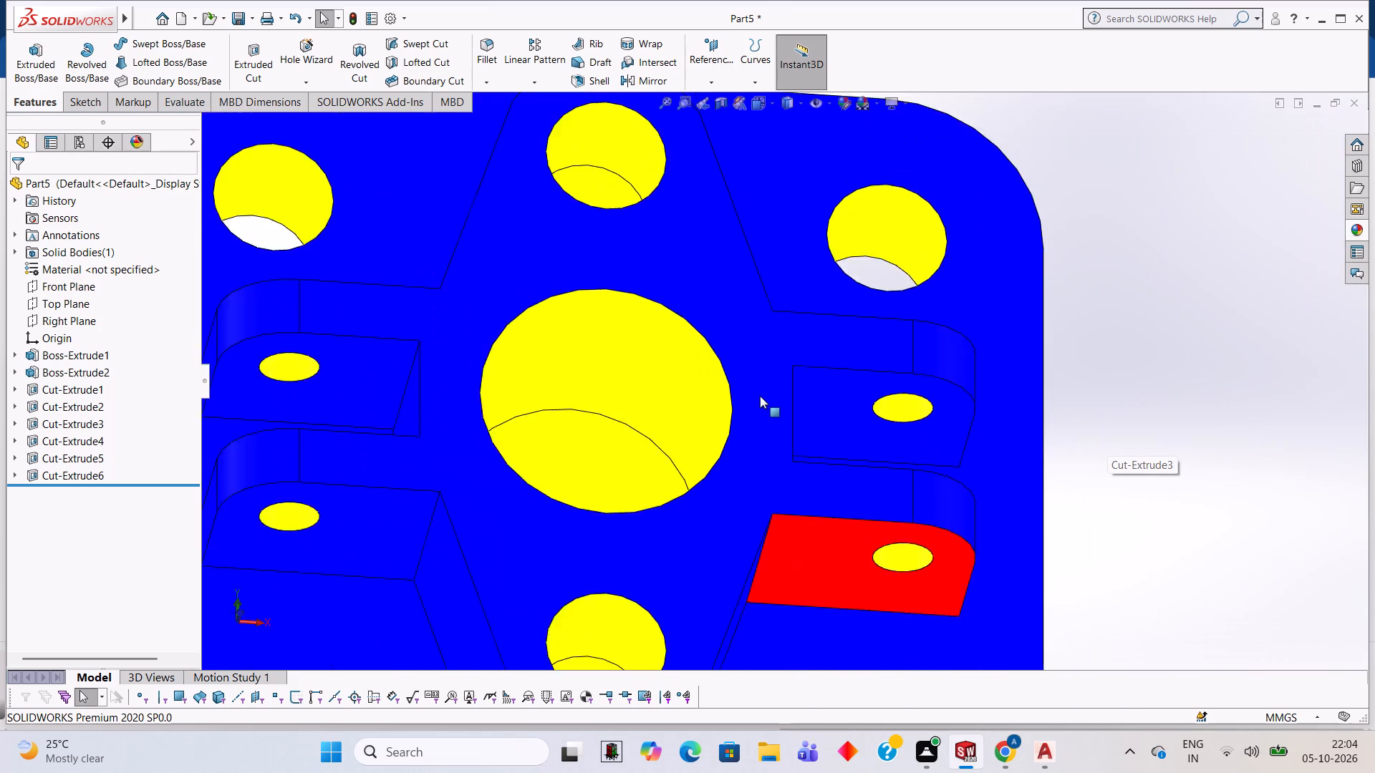
{"action": "scroll", "coordinate": [760, 396], "scroll_direction": "up", "scroll_amount": 2}
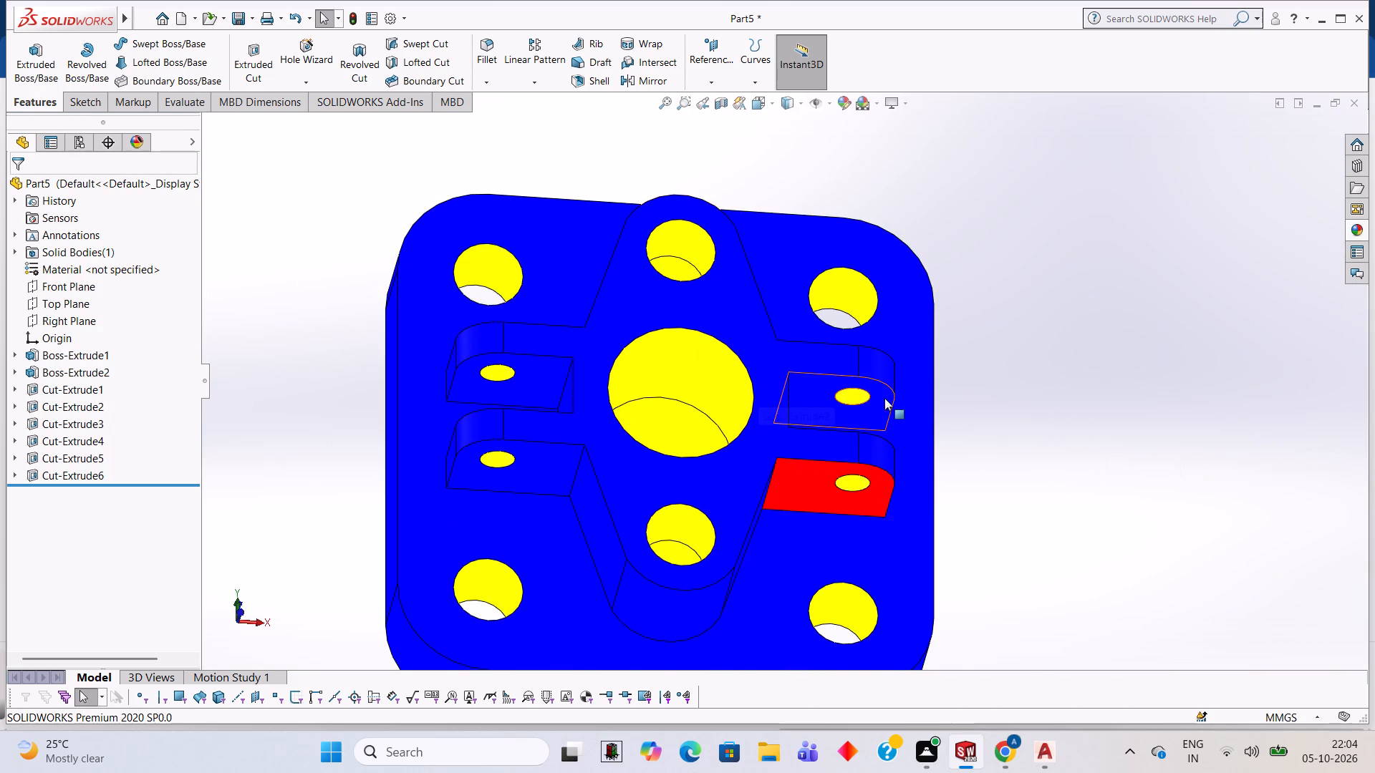
{"action": "scroll", "coordinate": [687, 411], "scroll_direction": "down", "scroll_amount": 2}
{"action": "middle_click_drag", "start_coordinate": [569, 522], "coordinate": [597, 378]}
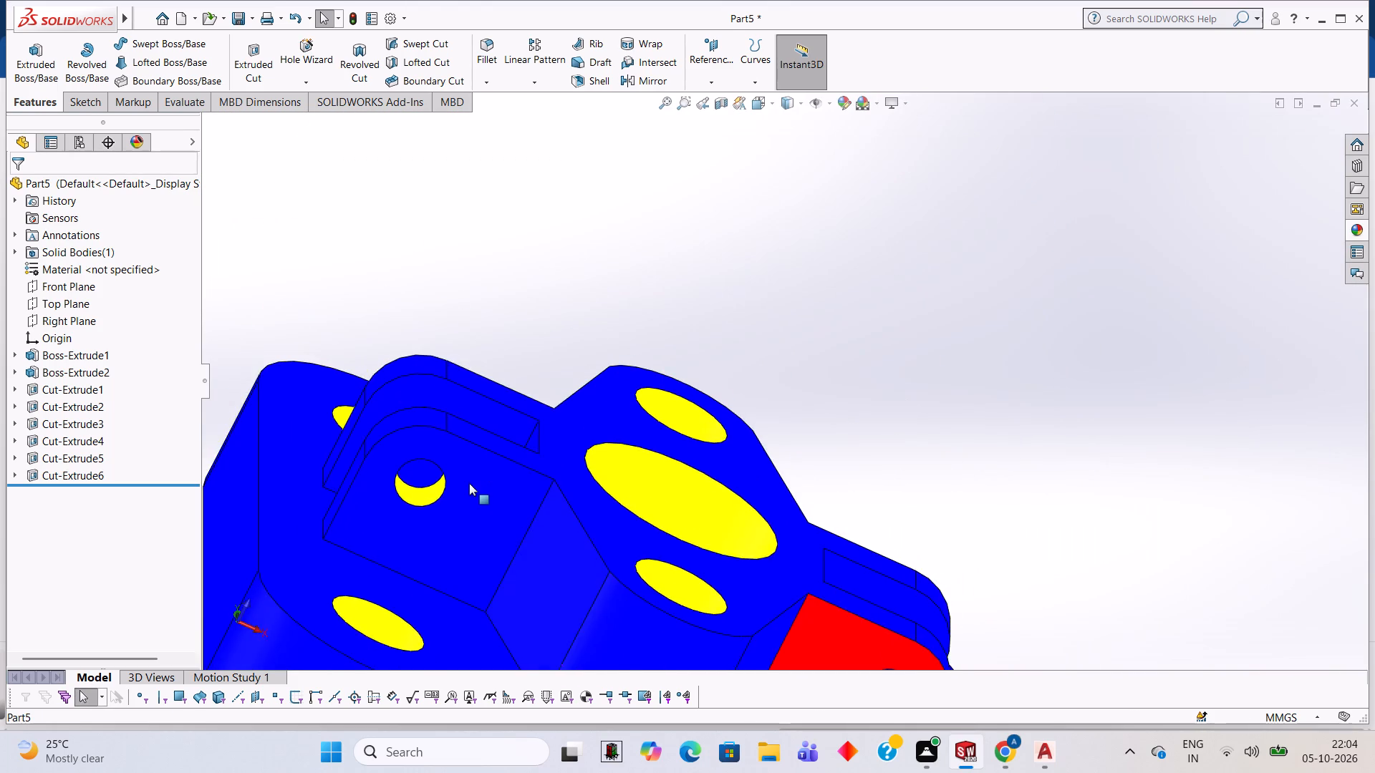
{"action": "scroll", "coordinate": [469, 483], "scroll_direction": "down", "scroll_amount": 2}
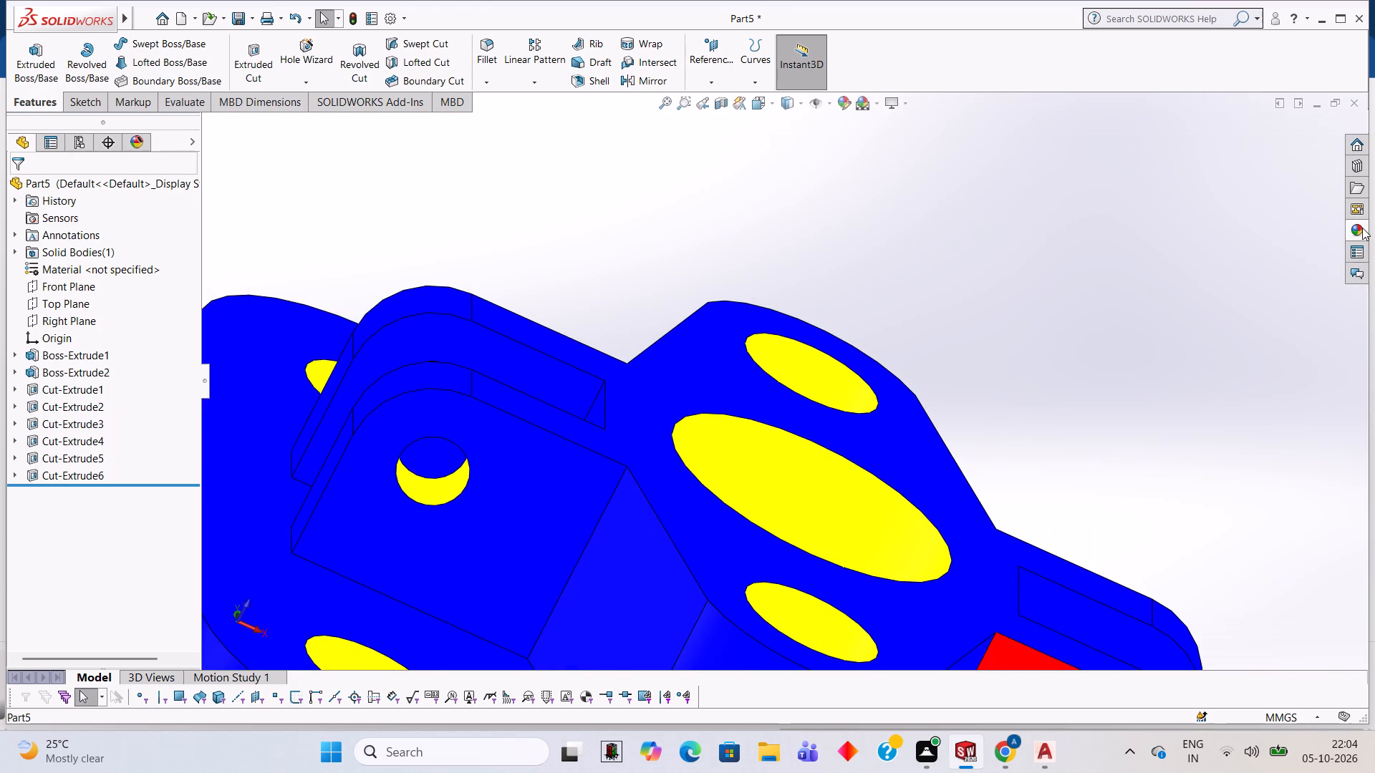
{"action": "left_click", "coordinate": [1361, 228]}
{"action": "left_click_drag", "start_coordinate": [1220, 385], "coordinate": [552, 505]}
{"action": "left_click", "coordinate": [551, 505]}
Apply the Red LED appearance to the outer flat face of the boss's upper-left lug.
{"action": "scroll", "coordinate": [543, 379], "scroll_direction": "up", "scroll_amount": 3}
{"action": "middle_click_drag", "start_coordinate": [594, 347], "coordinate": [646, 499]}
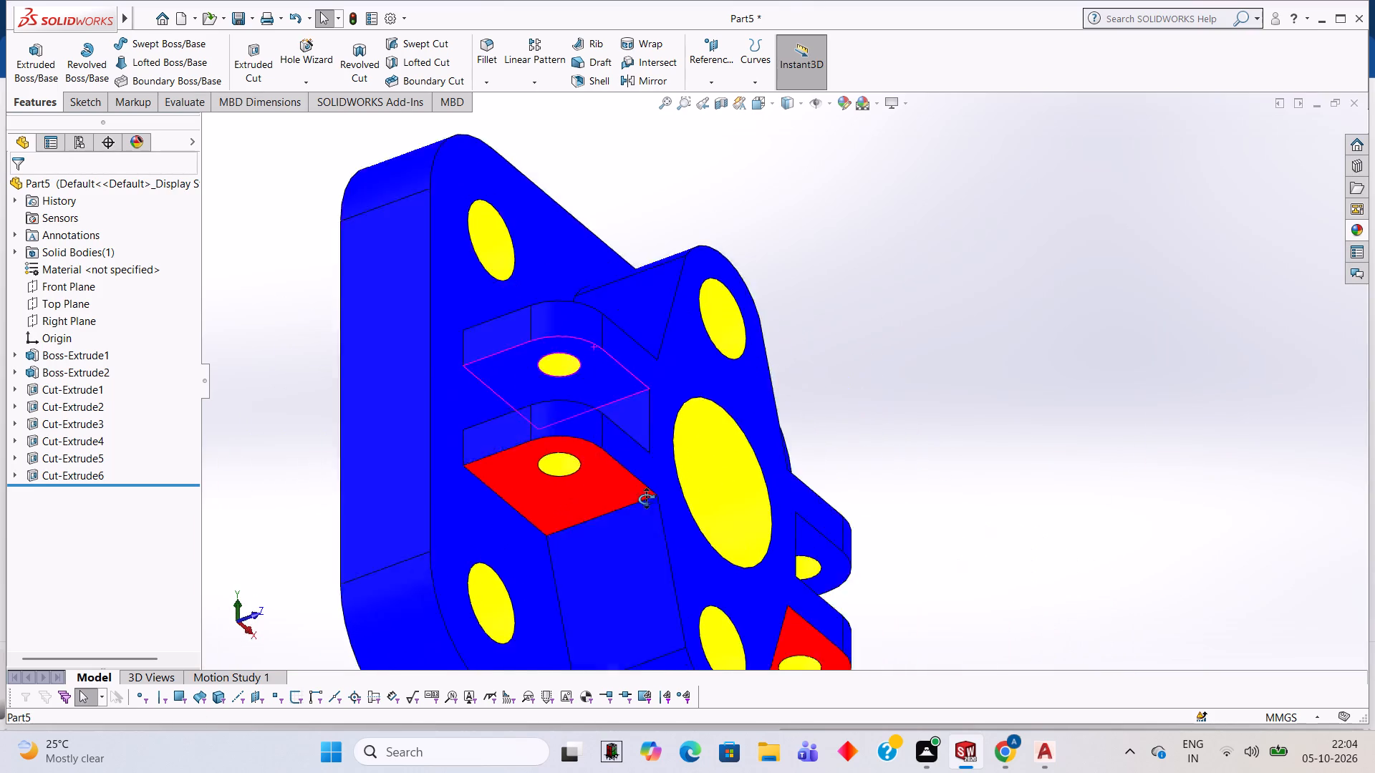
{"action": "middle_click_drag", "start_coordinate": [646, 499], "coordinate": [637, 693]}
{"action": "middle_click_drag", "start_coordinate": [640, 344], "coordinate": [665, 522]}
{"action": "scroll", "coordinate": [615, 327], "scroll_direction": "down", "scroll_amount": 3}
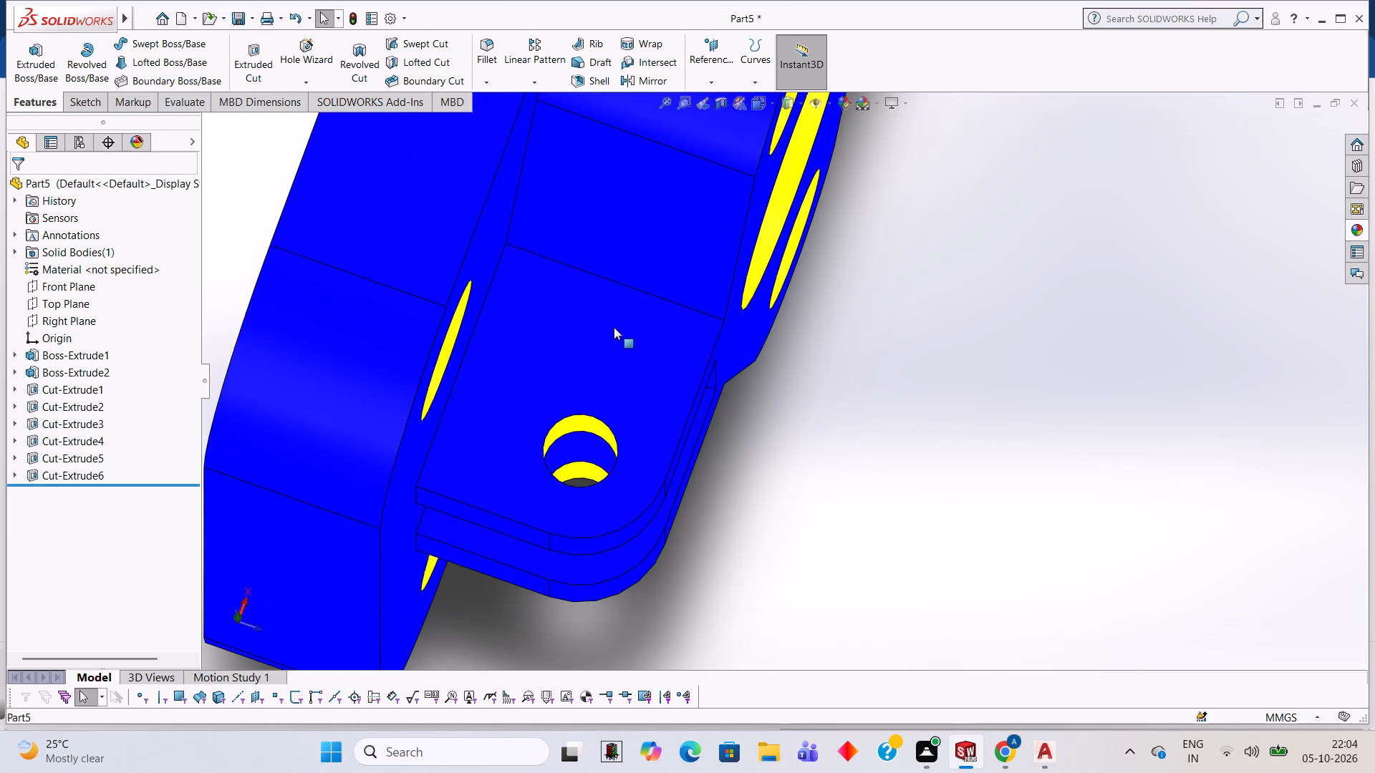
{"action": "left_click", "coordinate": [1356, 222]}
{"action": "left_click_drag", "start_coordinate": [1224, 389], "coordinate": [732, 372]}
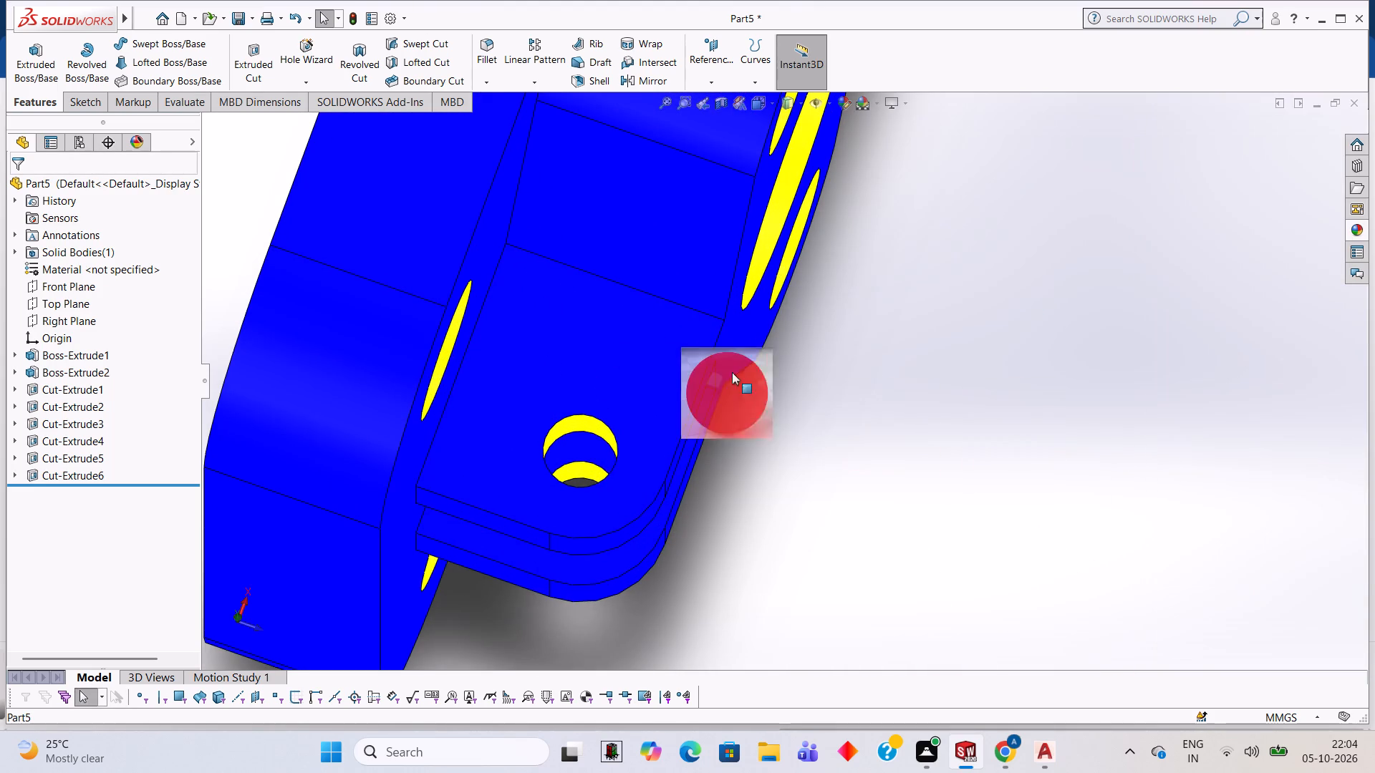
{"action": "left_click_drag", "start_coordinate": [732, 372], "coordinate": [645, 323]}
{"action": "left_click", "coordinate": [645, 323]}
Apply the Red LED appearance to the slot-facing underside of the upper-left lug.
{"action": "scroll", "coordinate": [780, 341], "scroll_direction": "up", "scroll_amount": 2}
{"action": "middle_click_drag", "start_coordinate": [786, 407], "coordinate": [738, 389]}
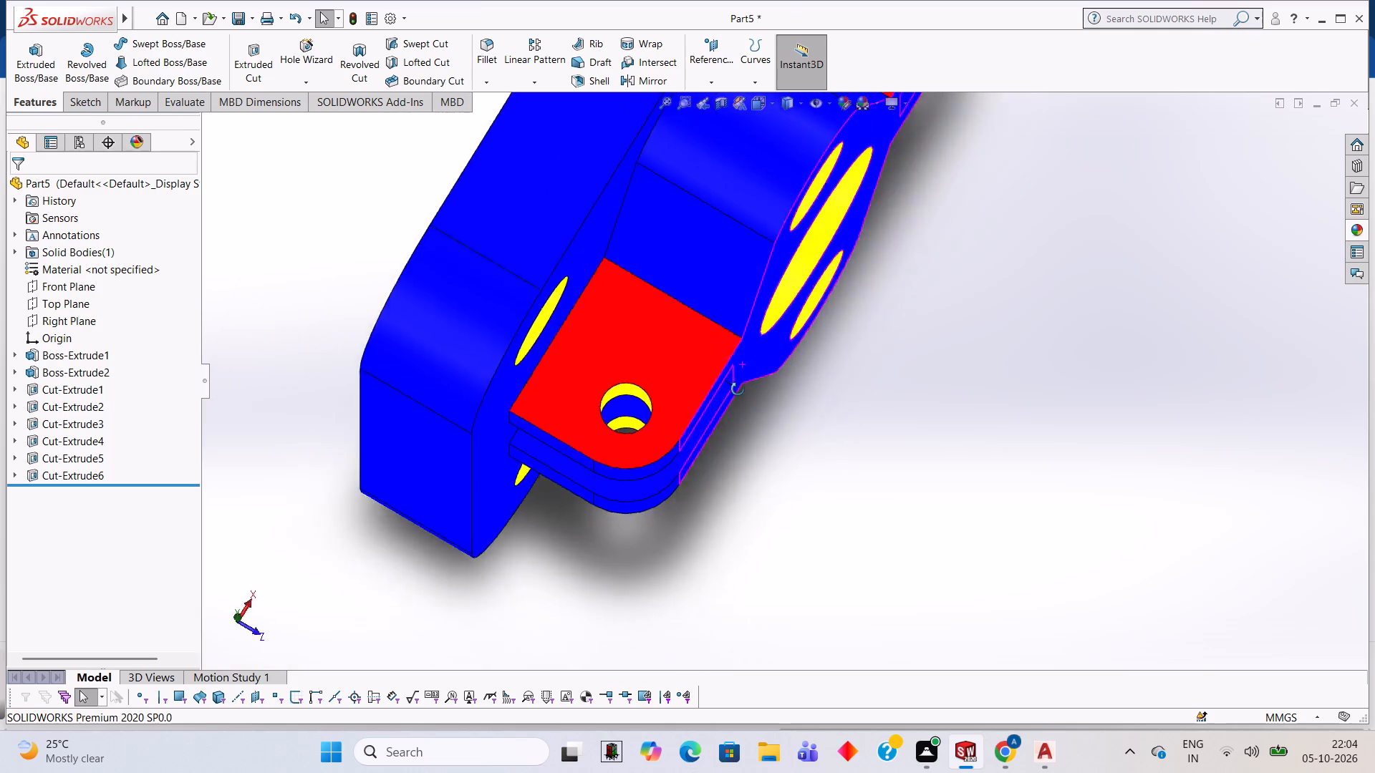
{"action": "middle_click_drag", "start_coordinate": [738, 389], "coordinate": [713, 225]}
{"action": "middle_click_drag", "start_coordinate": [751, 317], "coordinate": [728, 175]}
{"action": "scroll", "coordinate": [753, 319], "scroll_direction": "down", "scroll_amount": 1}
{"action": "middle_click_drag", "start_coordinate": [726, 290], "coordinate": [714, 213]}
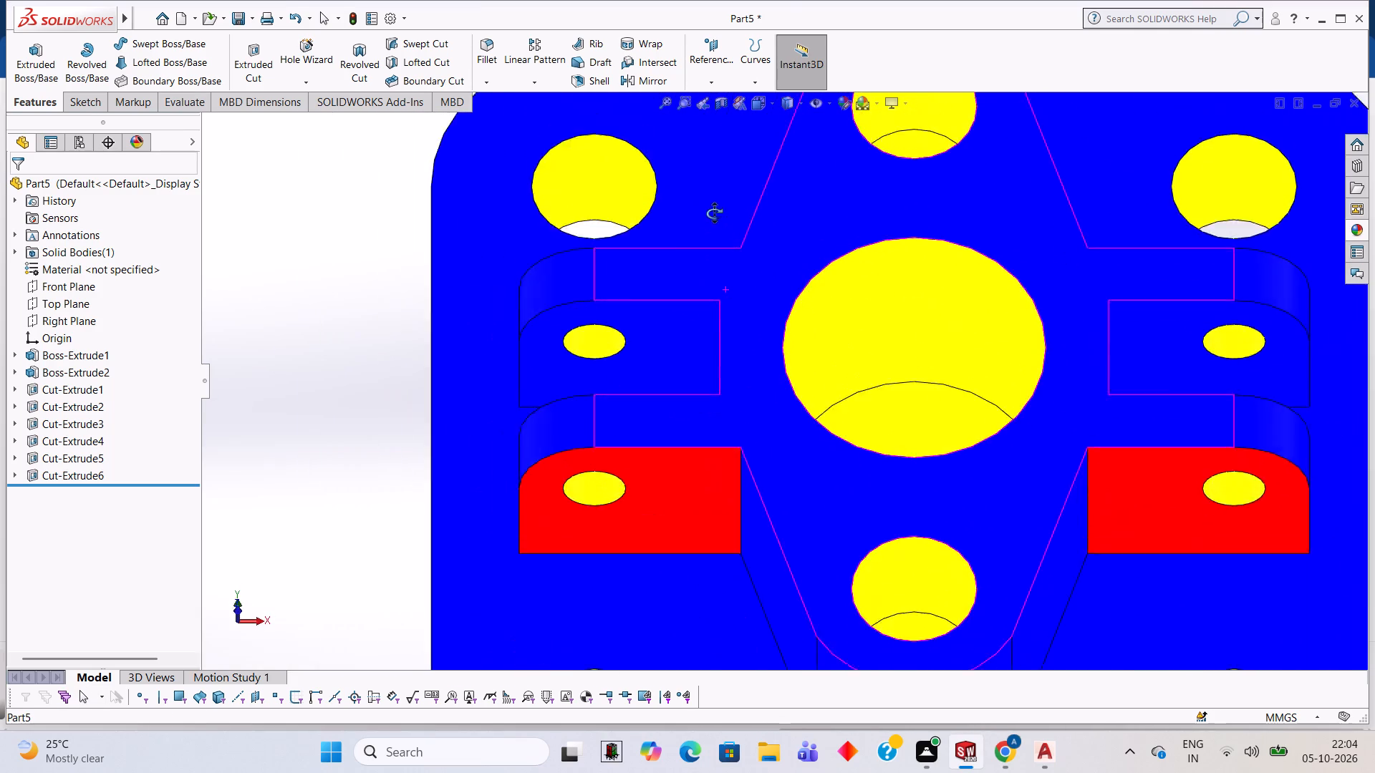
{"action": "middle_click_drag", "start_coordinate": [714, 213], "coordinate": [735, 165]}
{"action": "scroll", "coordinate": [604, 316], "scroll_direction": "down", "scroll_amount": 5}
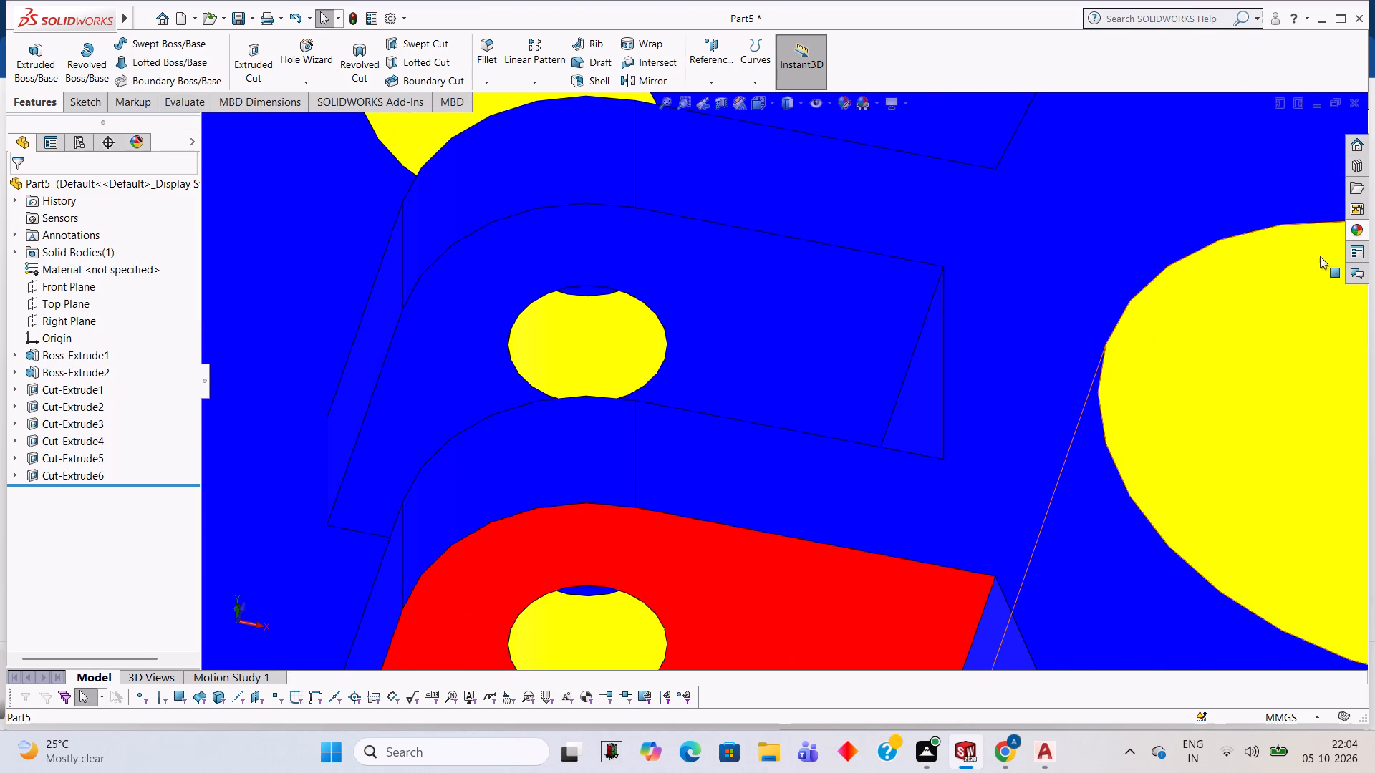
{"action": "left_click", "coordinate": [1358, 228]}
{"action": "left_click_drag", "start_coordinate": [1235, 381], "coordinate": [878, 309]}
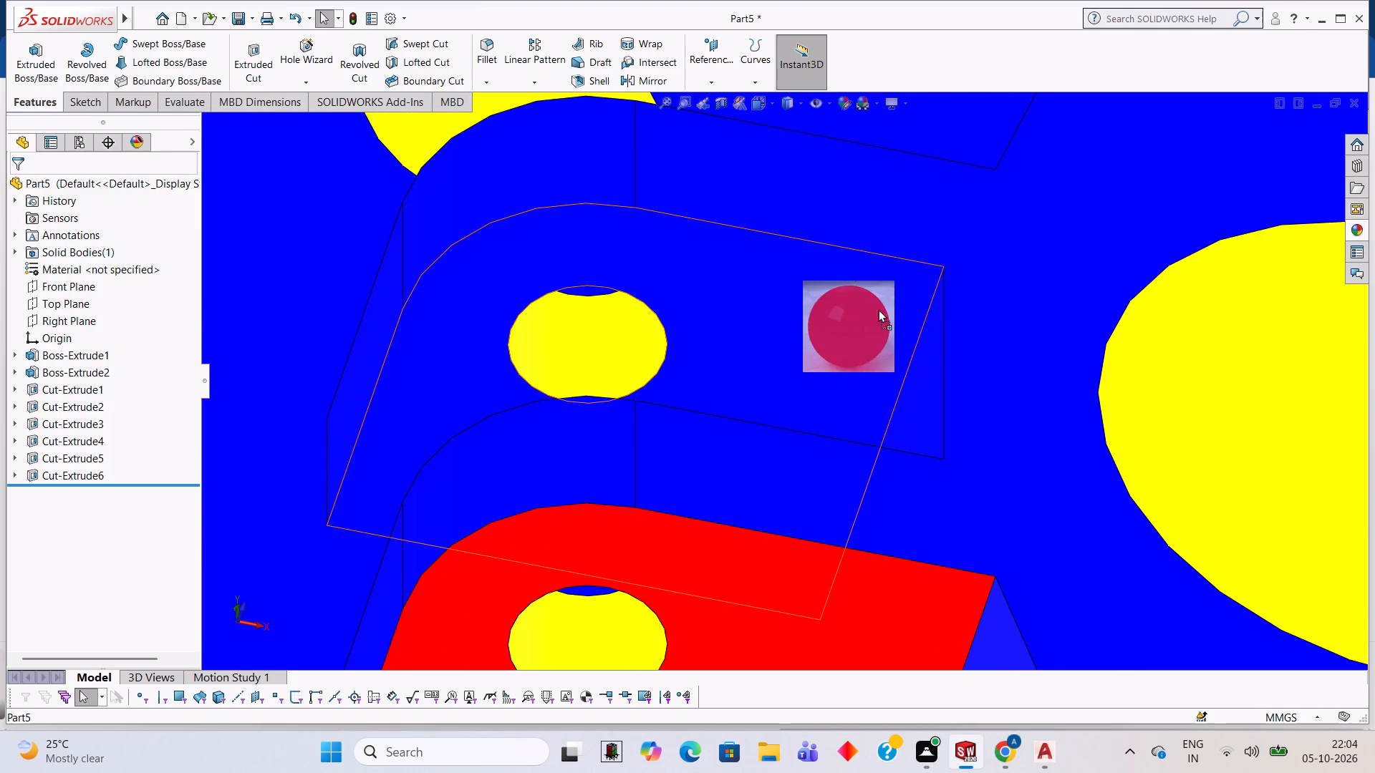
{"action": "left_click_drag", "start_coordinate": [878, 309], "coordinate": [868, 301]}
{"action": "left_click", "coordinate": [867, 301]}
Apply the Red LED appearance to the slot-facing underside of the upper-right lug.
{"action": "scroll", "coordinate": [867, 301], "scroll_direction": "up", "scroll_amount": 7}
{"action": "scroll", "coordinate": [1201, 455], "scroll_direction": "down", "scroll_amount": 3}
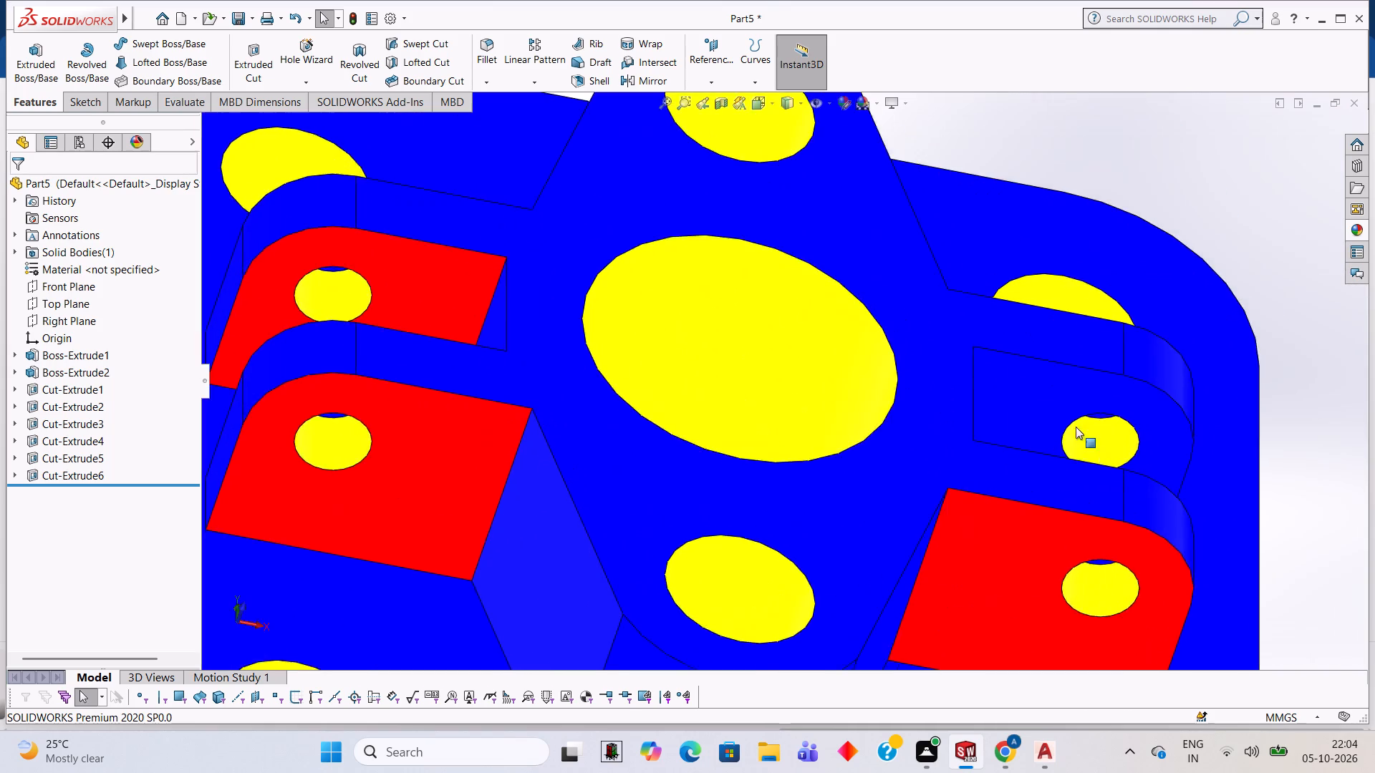
{"action": "scroll", "coordinate": [1076, 427], "scroll_direction": "down", "scroll_amount": 3}
{"action": "left_click", "coordinate": [1359, 232]}
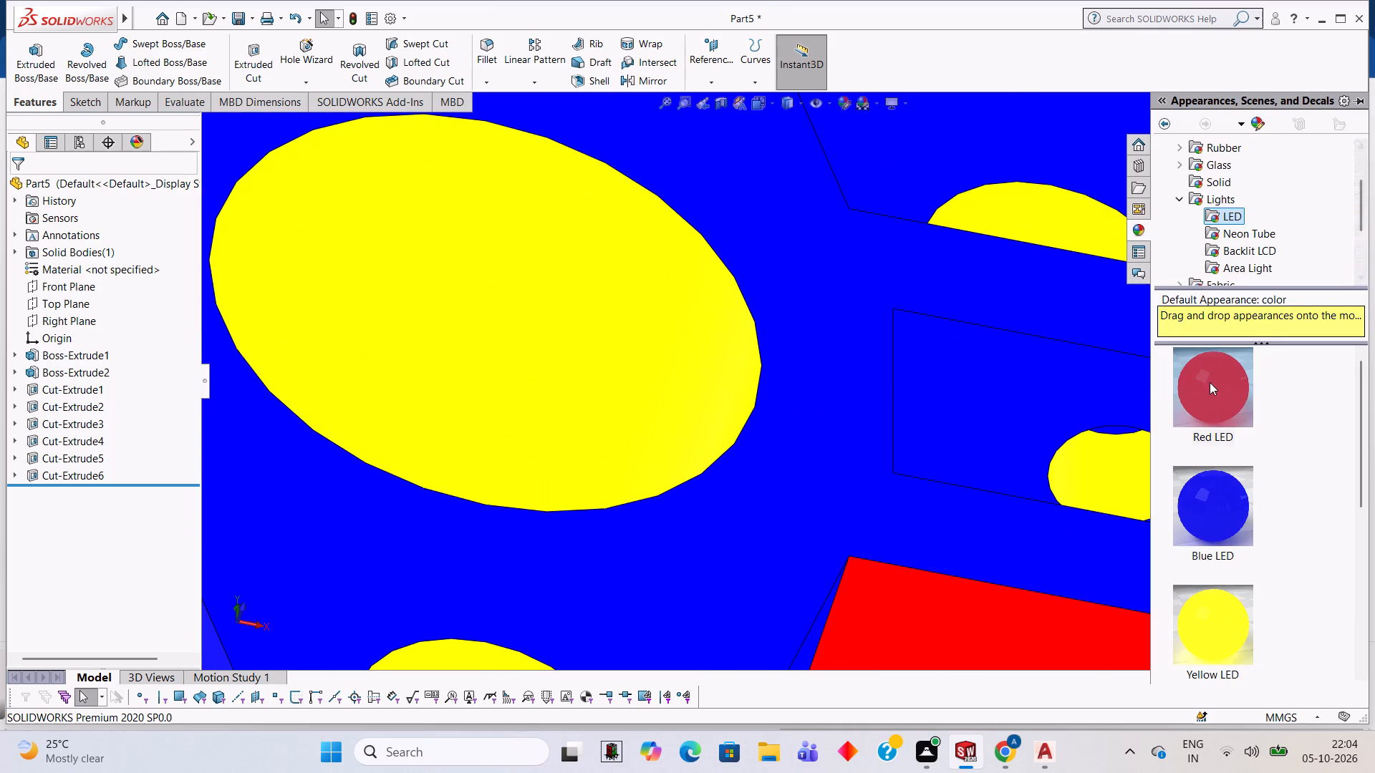
{"action": "left_click_drag", "start_coordinate": [1210, 382], "coordinate": [996, 376]}
{"action": "left_click", "coordinate": [996, 376]}
Apply the Red LED appearance to the rounded end face of the boss's lower arm.
{"action": "scroll", "coordinate": [997, 376], "scroll_direction": "up", "scroll_amount": 7}
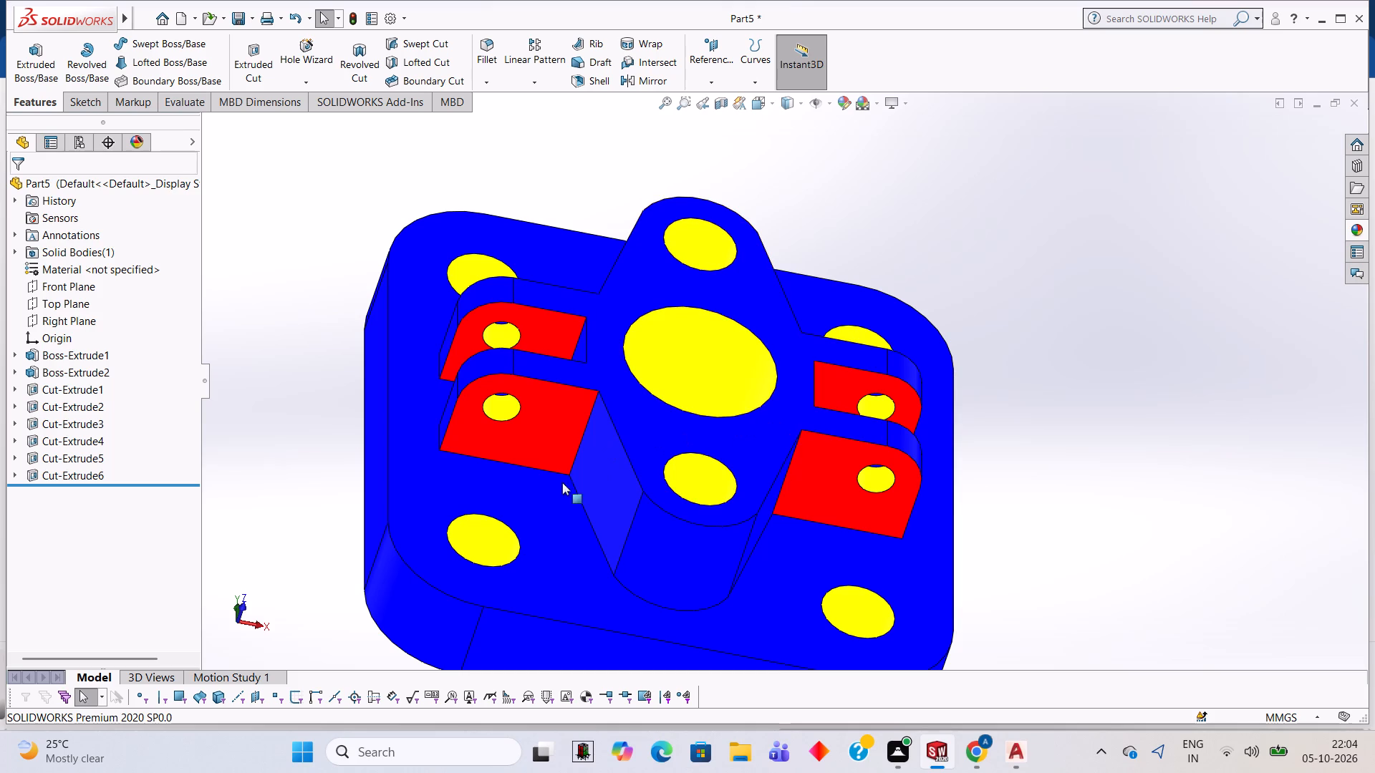
{"action": "scroll", "coordinate": [830, 394], "scroll_direction": "up", "scroll_amount": 1}
{"action": "middle_click_drag", "start_coordinate": [771, 363], "coordinate": [737, 394]}
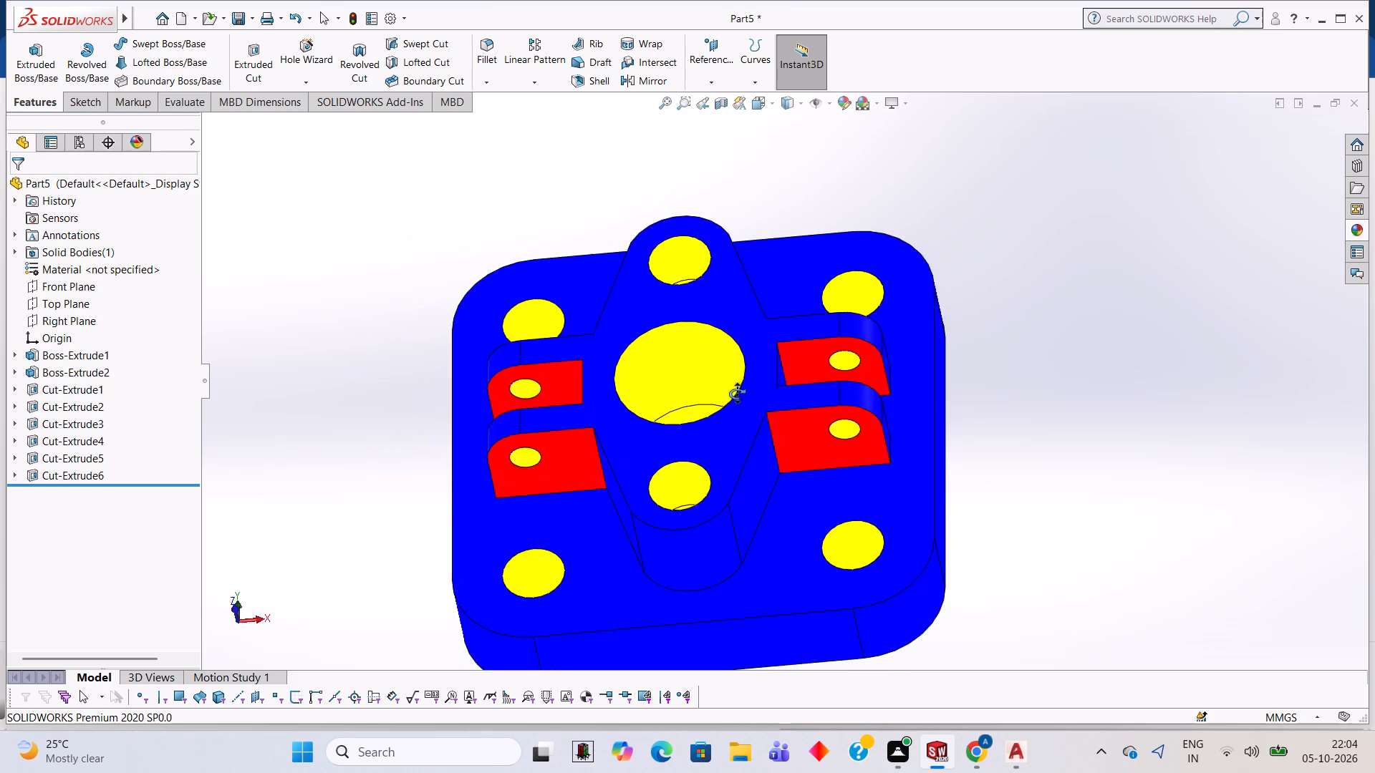
{"action": "middle_click_drag", "start_coordinate": [737, 394], "coordinate": [735, 394]}
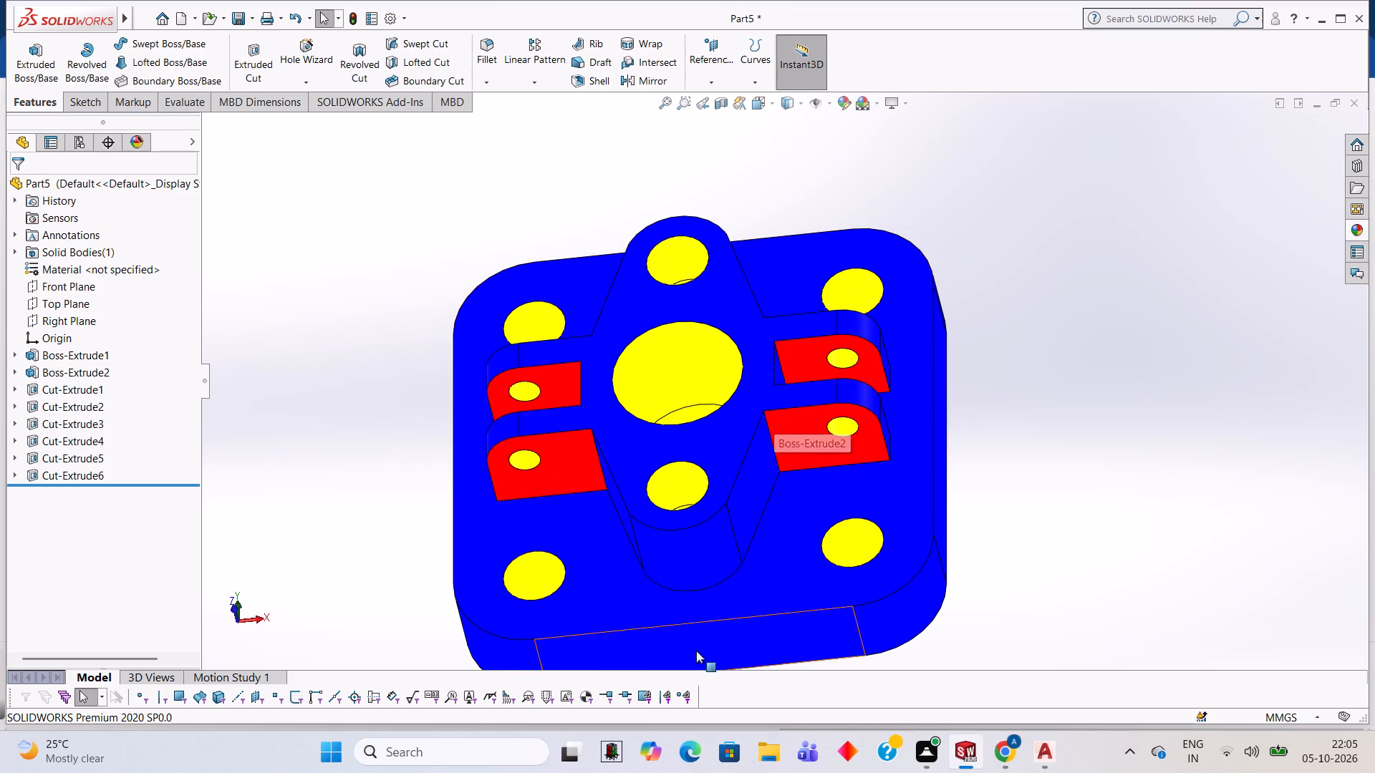
{"action": "scroll", "coordinate": [738, 525], "scroll_direction": "down", "scroll_amount": 1}
{"action": "middle_click_drag", "start_coordinate": [738, 525], "coordinate": [711, 436]}
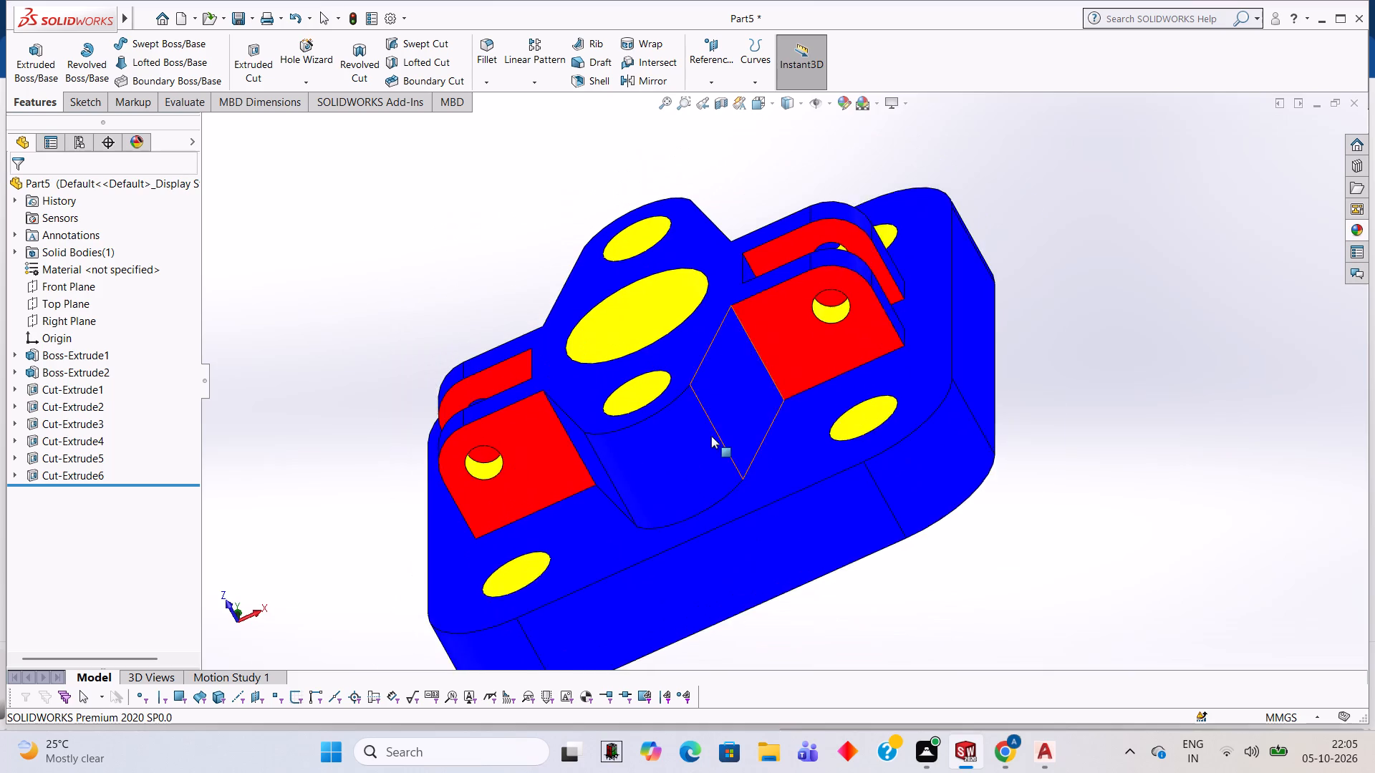
{"action": "scroll", "coordinate": [711, 436], "scroll_direction": "down", "scroll_amount": 2}
{"action": "left_click", "coordinate": [1371, 225]}
{"action": "left_click", "coordinate": [1353, 225]}
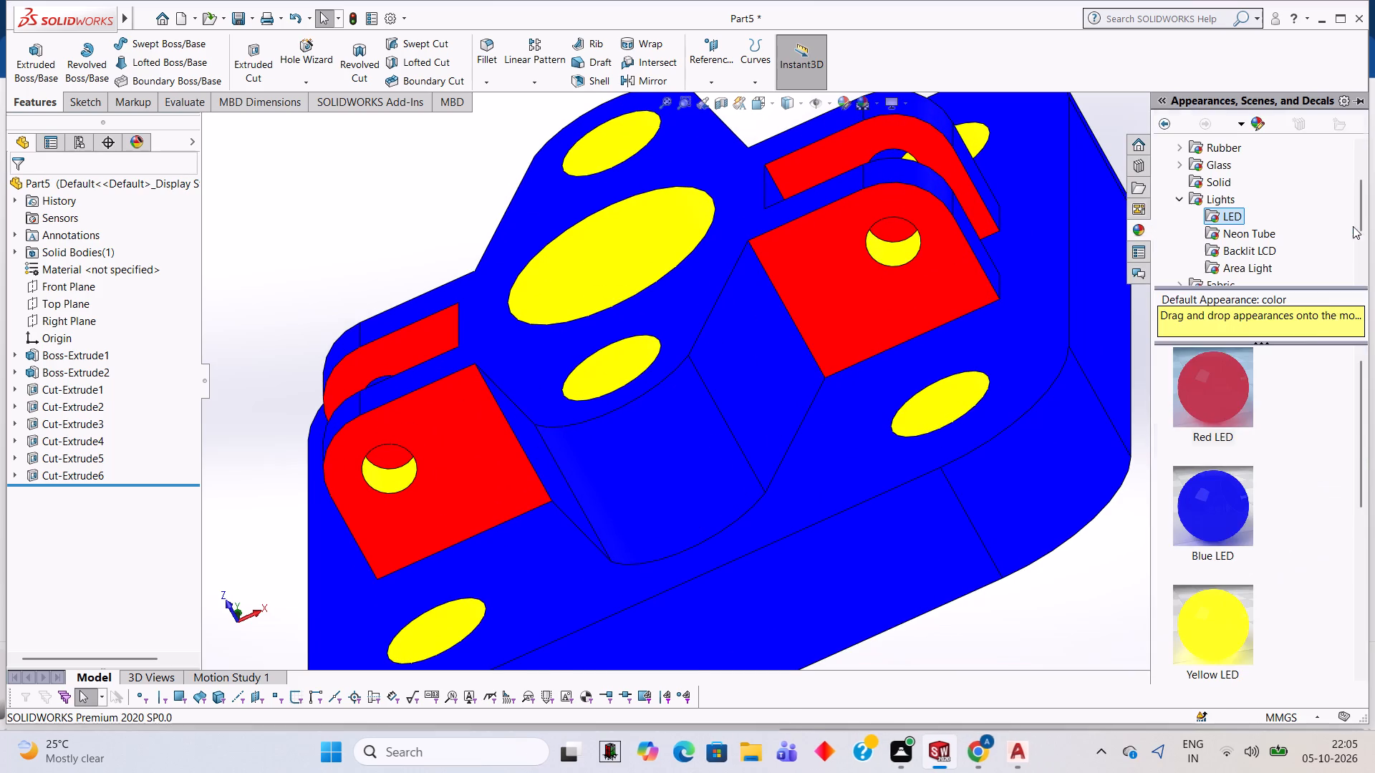
{"action": "left_click_drag", "start_coordinate": [1207, 404], "coordinate": [638, 476]}
{"action": "left_click", "coordinate": [638, 476]}
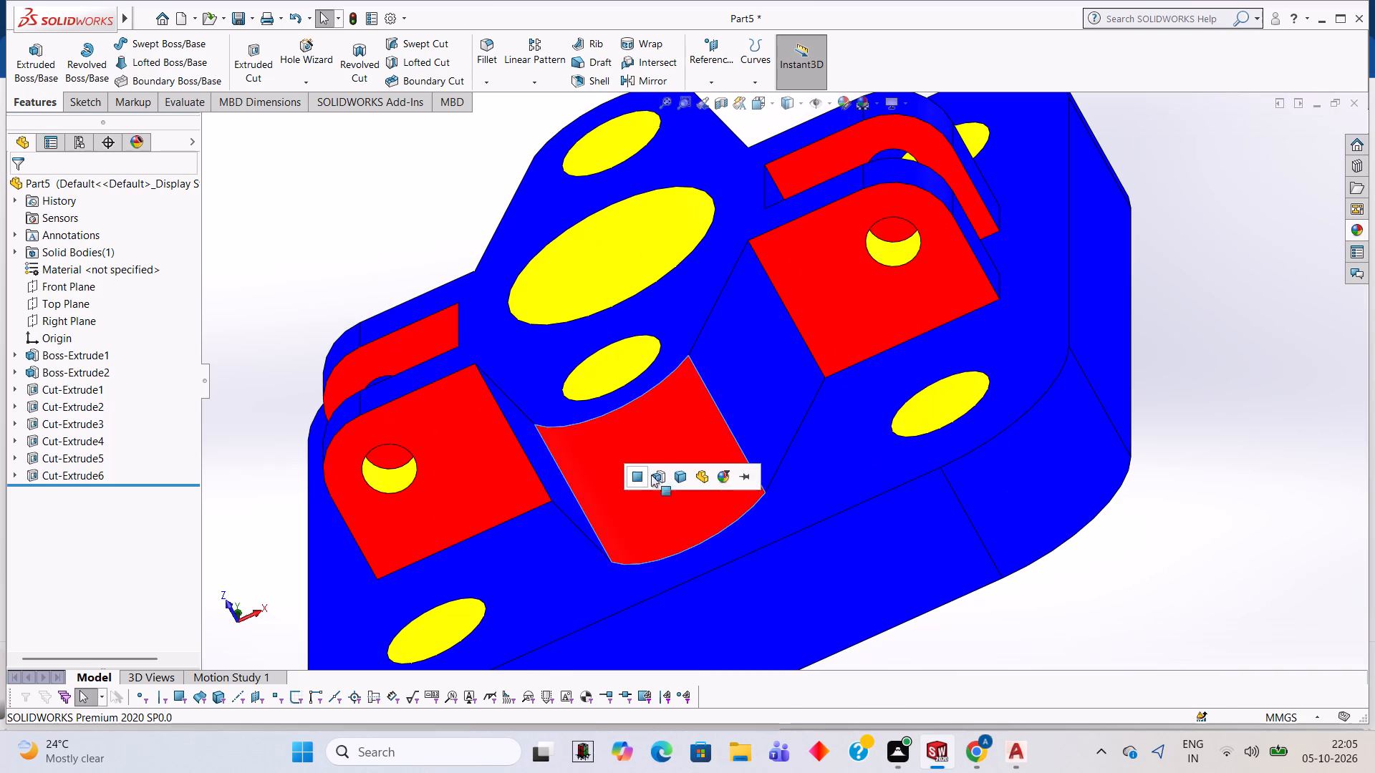
Apply the Red LED appearance to both angled side faces of the boss's lower arm.
{"action": "left_click", "coordinate": [1356, 233]}
{"action": "left_click_drag", "start_coordinate": [1223, 404], "coordinate": [787, 356]}
{"action": "left_click", "coordinate": [787, 356]}
{"action": "middle_click_drag", "start_coordinate": [718, 357], "coordinate": [824, 401]}
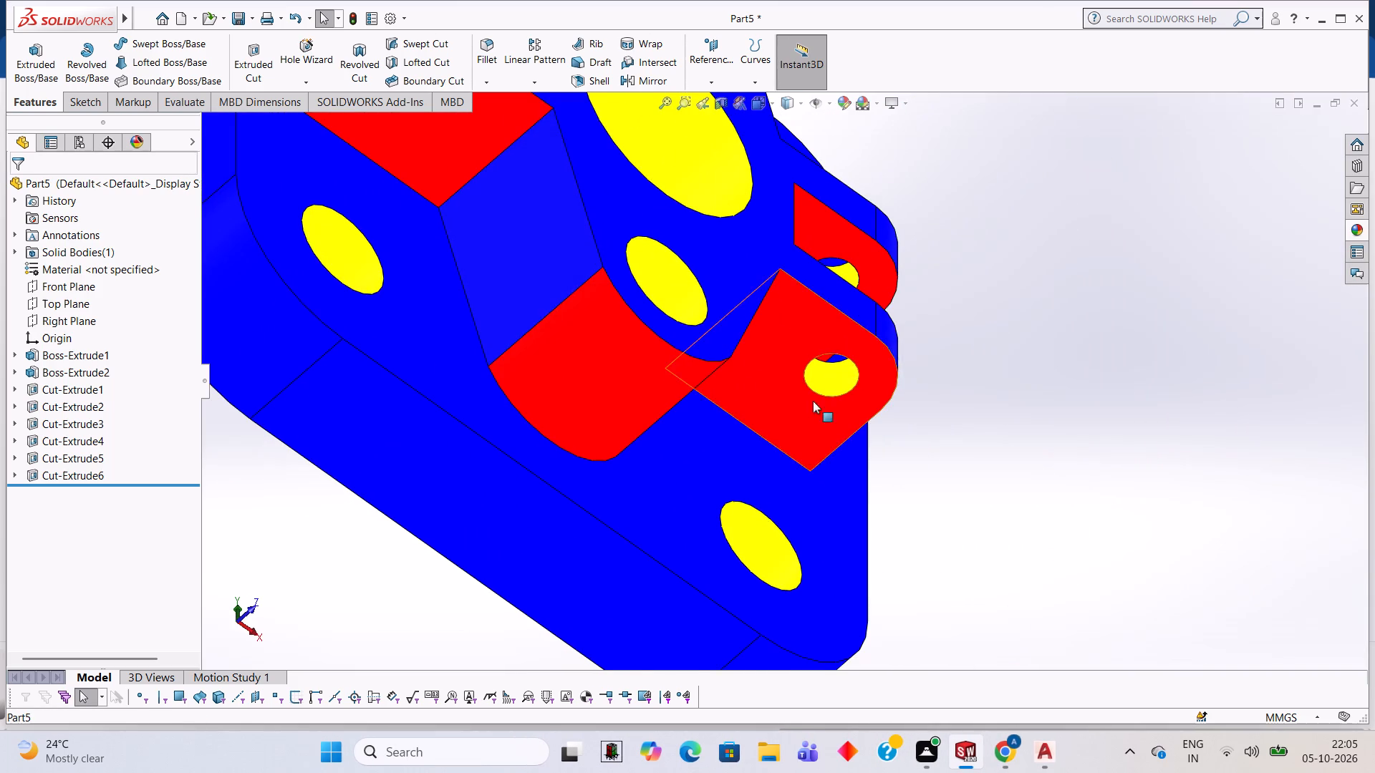
{"action": "scroll", "coordinate": [523, 199], "scroll_direction": "down", "scroll_amount": 1}
{"action": "scroll", "coordinate": [579, 218], "scroll_direction": "down", "scroll_amount": 2}
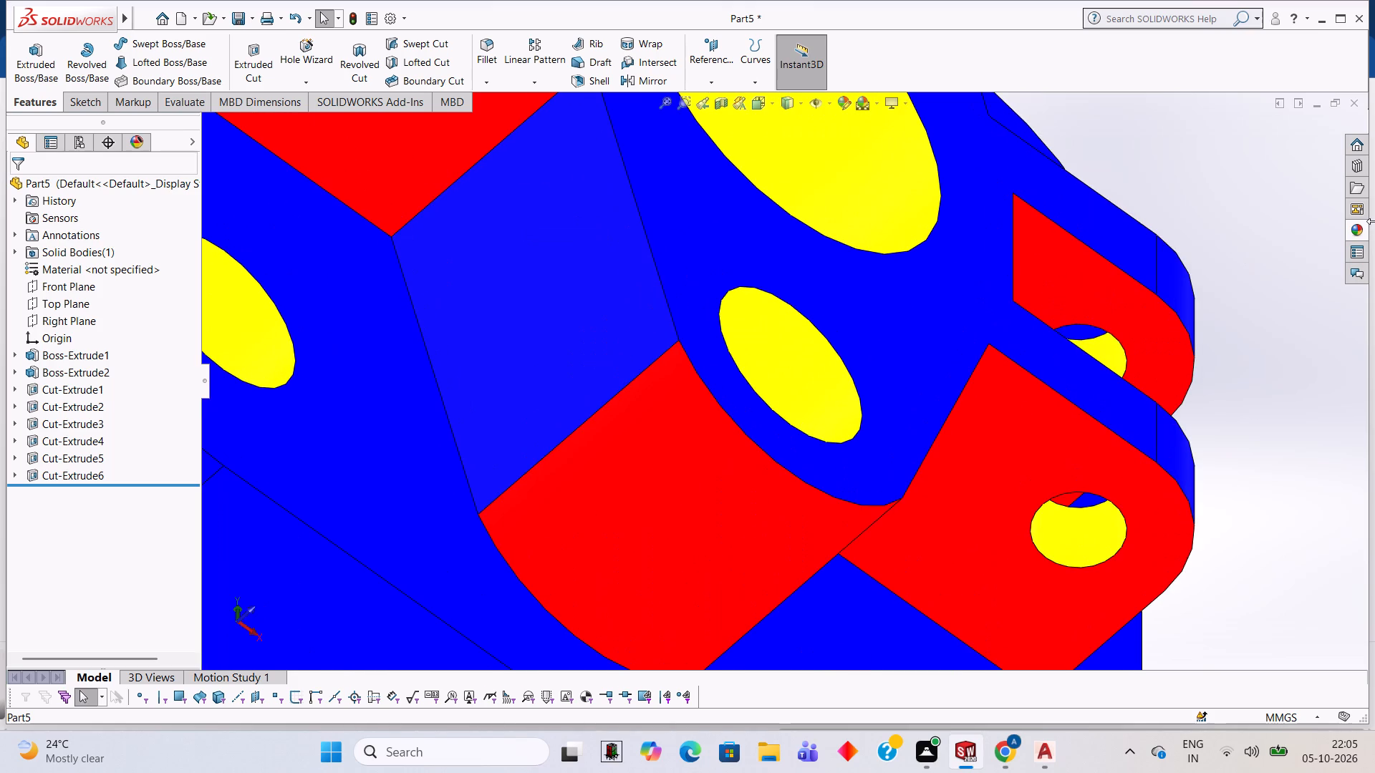
{"action": "left_click", "coordinate": [1356, 221]}
{"action": "left_click_drag", "start_coordinate": [1220, 396], "coordinate": [602, 271]}
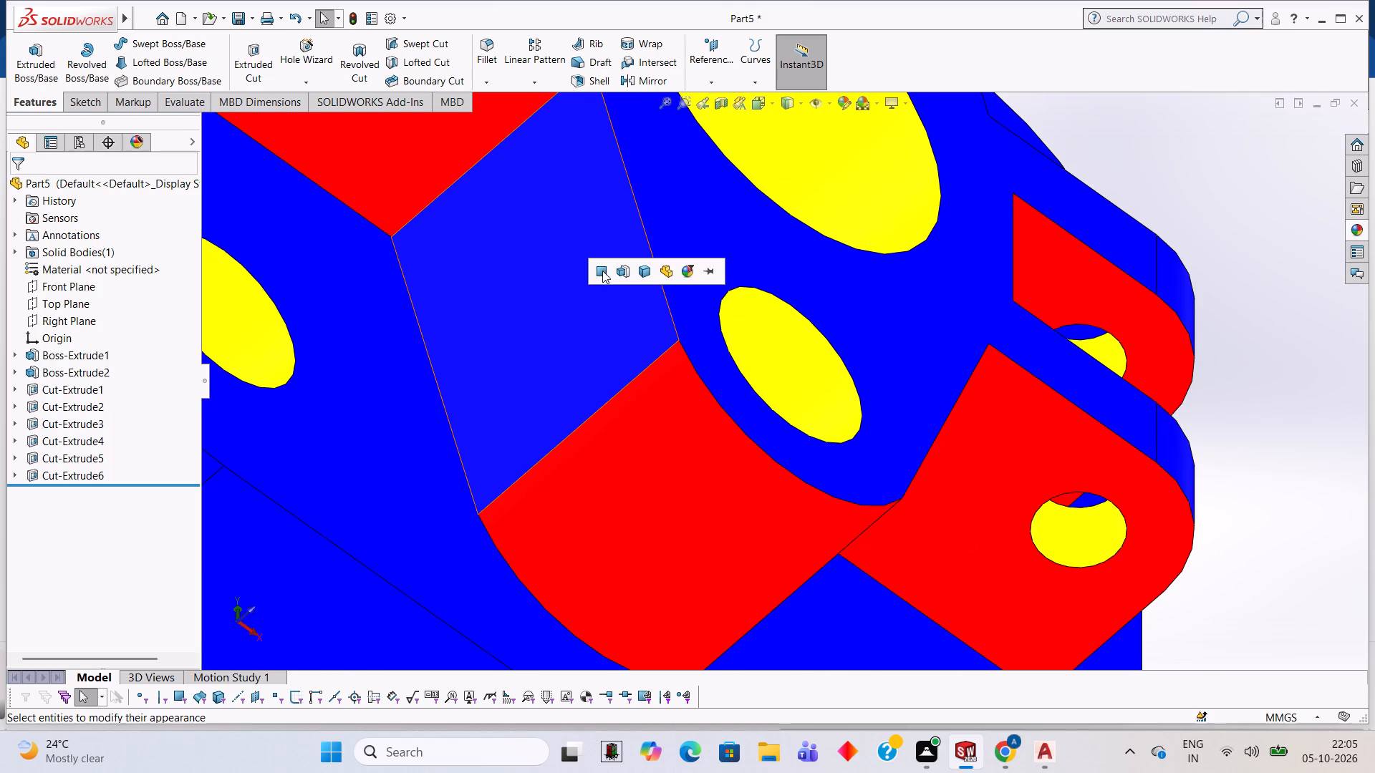
{"action": "left_click", "coordinate": [602, 271]}
Apply the Red LED appearance to the slot-facing upper face of the lower-left lug.
{"action": "scroll", "coordinate": [765, 316], "scroll_direction": "up", "scroll_amount": 5}
{"action": "middle_click_drag", "start_coordinate": [791, 190], "coordinate": [884, 503]}
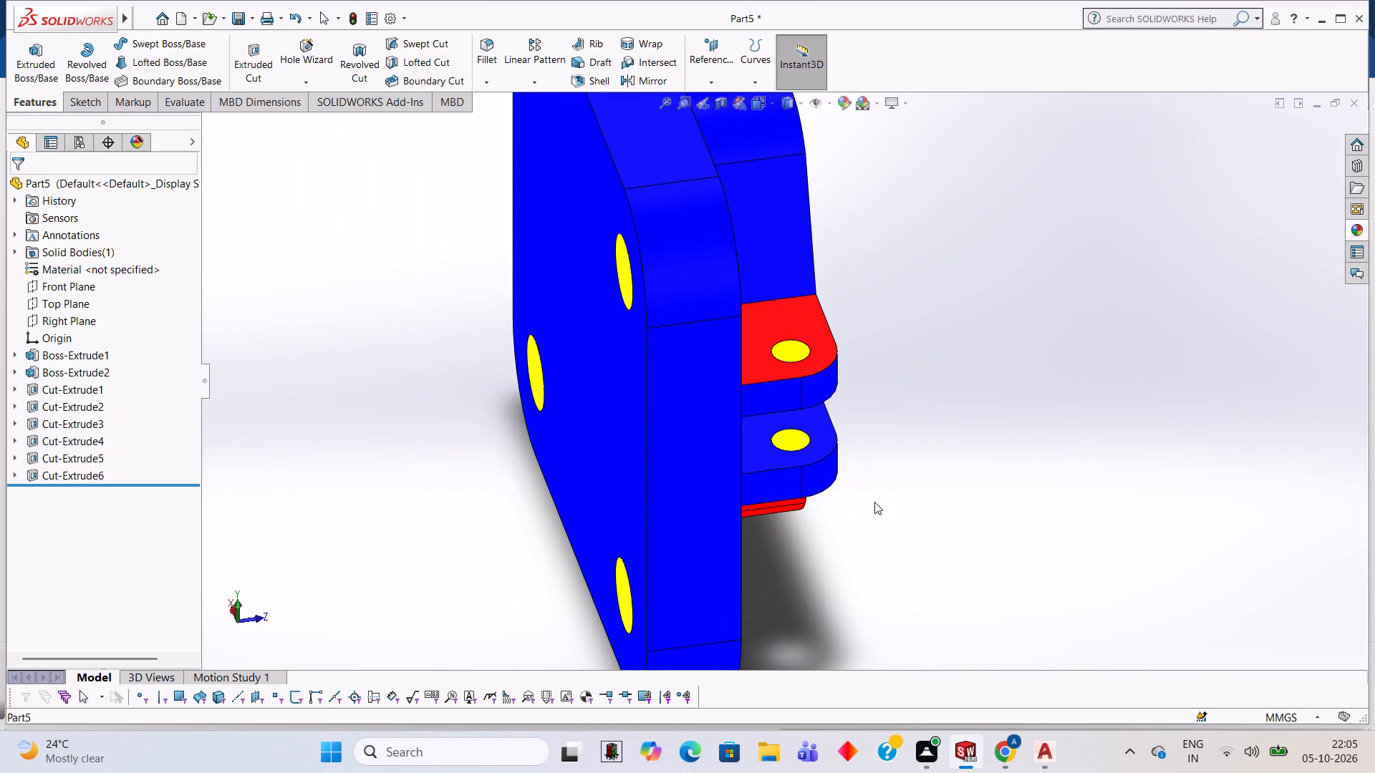
{"action": "middle_click_drag", "start_coordinate": [795, 288], "coordinate": [735, 218]}
{"action": "middle_click_drag", "start_coordinate": [787, 336], "coordinate": [784, 268]}
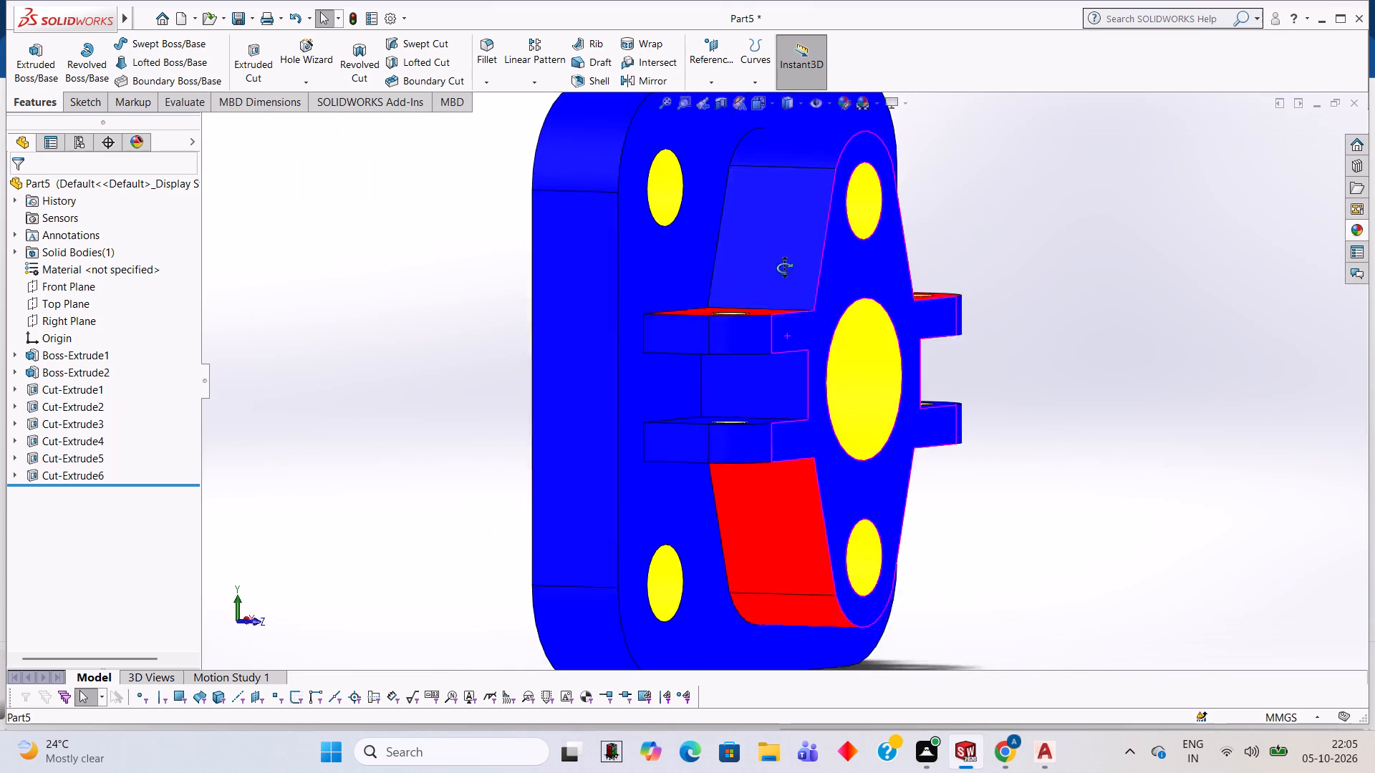
{"action": "middle_click_drag", "start_coordinate": [784, 268], "coordinate": [764, 398]}
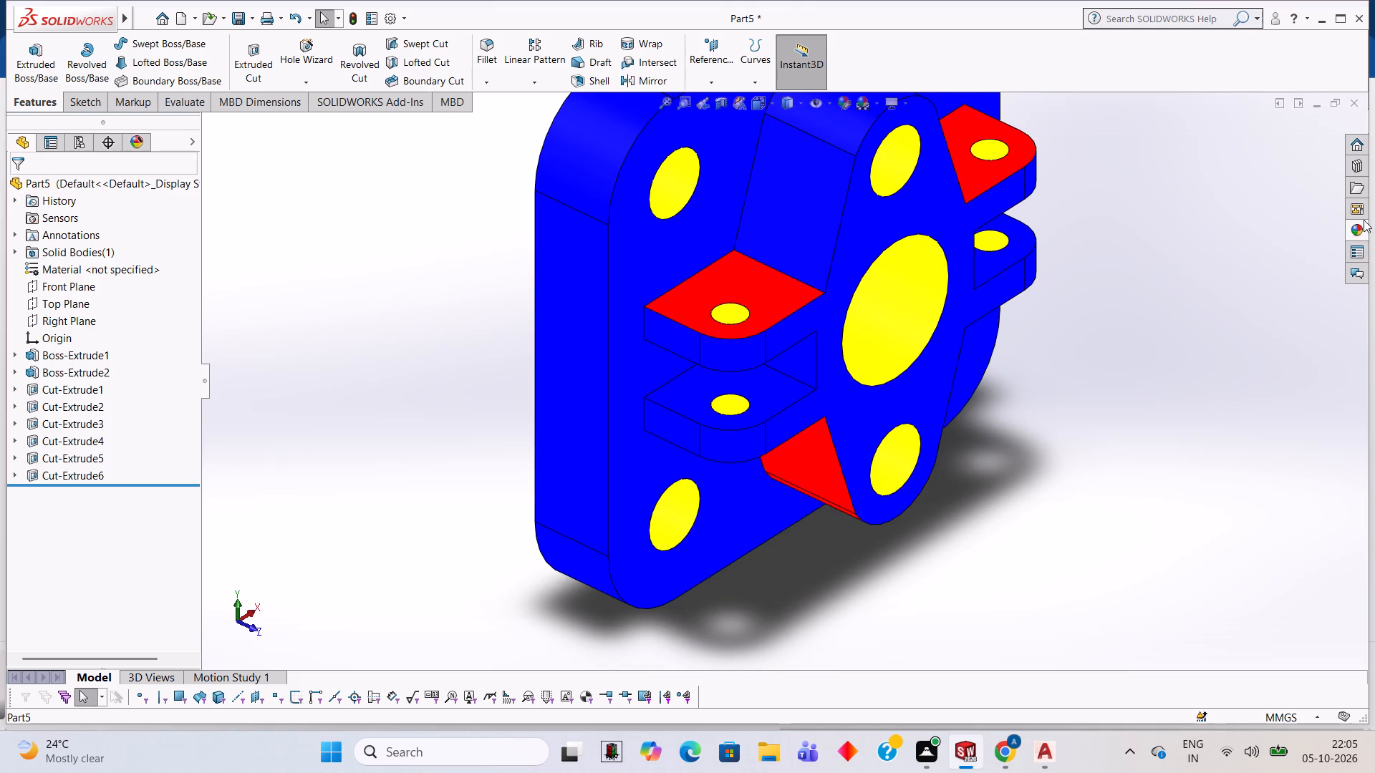
{"action": "scroll", "coordinate": [1022, 342], "scroll_direction": "down", "scroll_amount": 5}
{"action": "scroll", "coordinate": [384, 373], "scroll_direction": "up", "scroll_amount": 3}
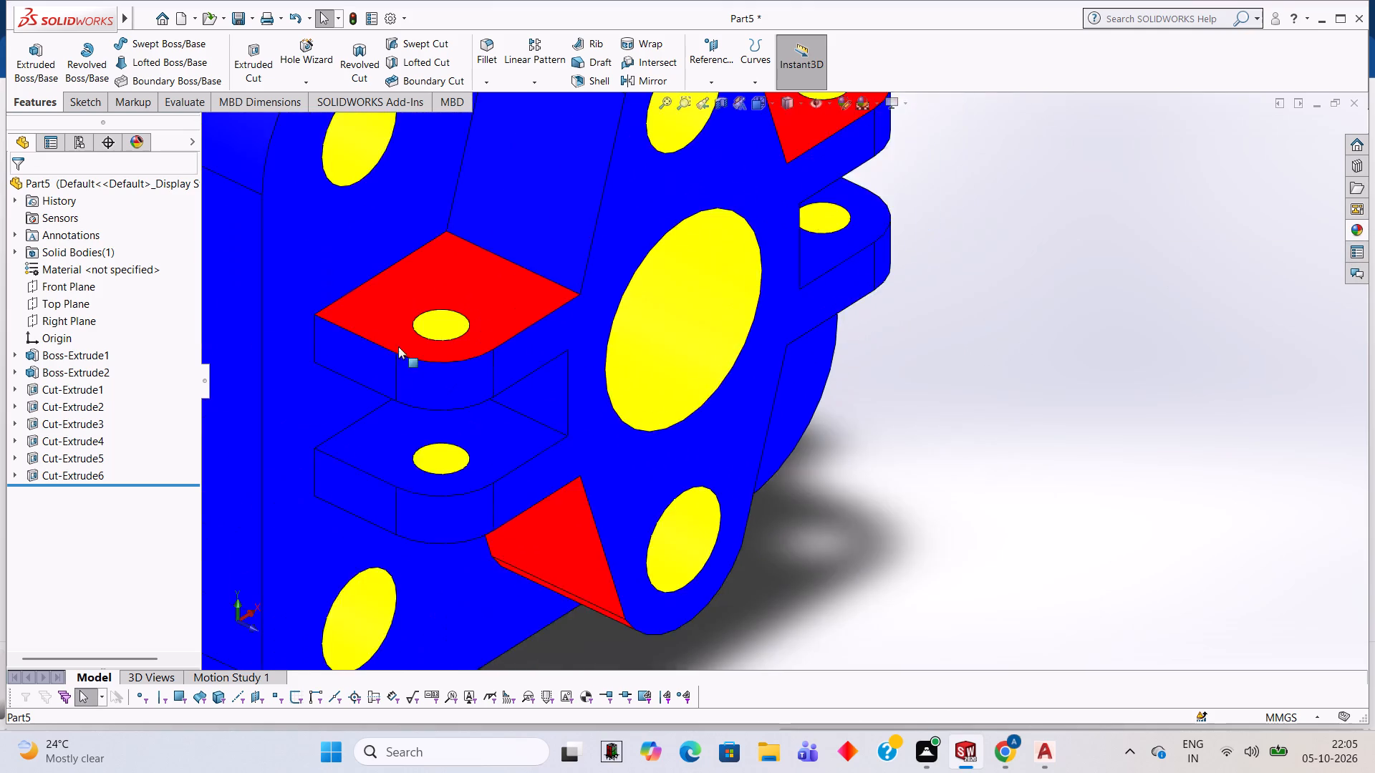
{"action": "scroll", "coordinate": [498, 313], "scroll_direction": "down", "scroll_amount": 5}
{"action": "scroll", "coordinate": [695, 409], "scroll_direction": "up", "scroll_amount": 2}
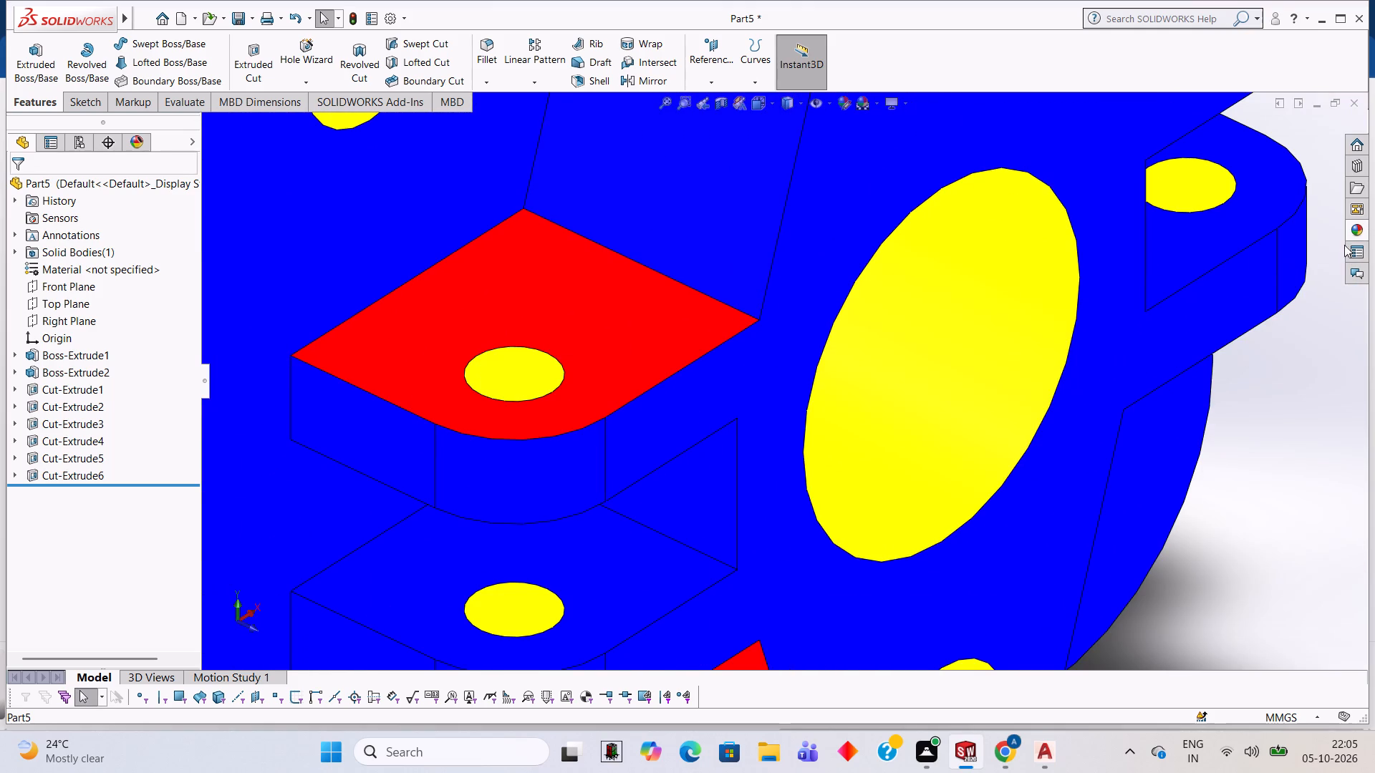
{"action": "left_click", "coordinate": [1357, 229]}
{"action": "left_click_drag", "start_coordinate": [1225, 380], "coordinate": [760, 491]}
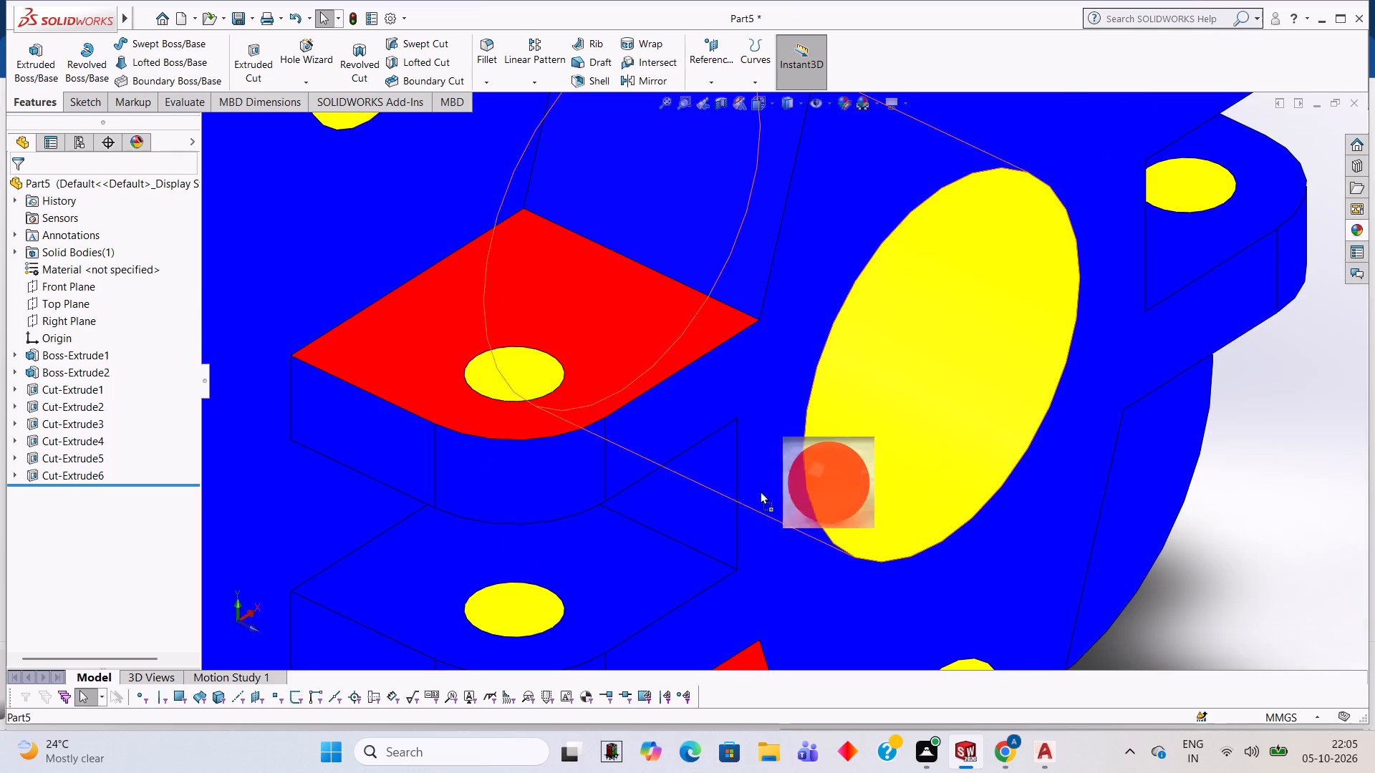
{"action": "left_click_drag", "start_coordinate": [760, 491], "coordinate": [655, 568]}
{"action": "left_click", "coordinate": [655, 568]}
Apply the Red LED appearance to the slot-facing upper face of the lower-right lug.
{"action": "scroll", "coordinate": [1031, 458], "scroll_direction": "up", "scroll_amount": 3}
{"action": "scroll", "coordinate": [1121, 214], "scroll_direction": "down", "scroll_amount": 3}
{"action": "left_click", "coordinate": [1351, 228]}
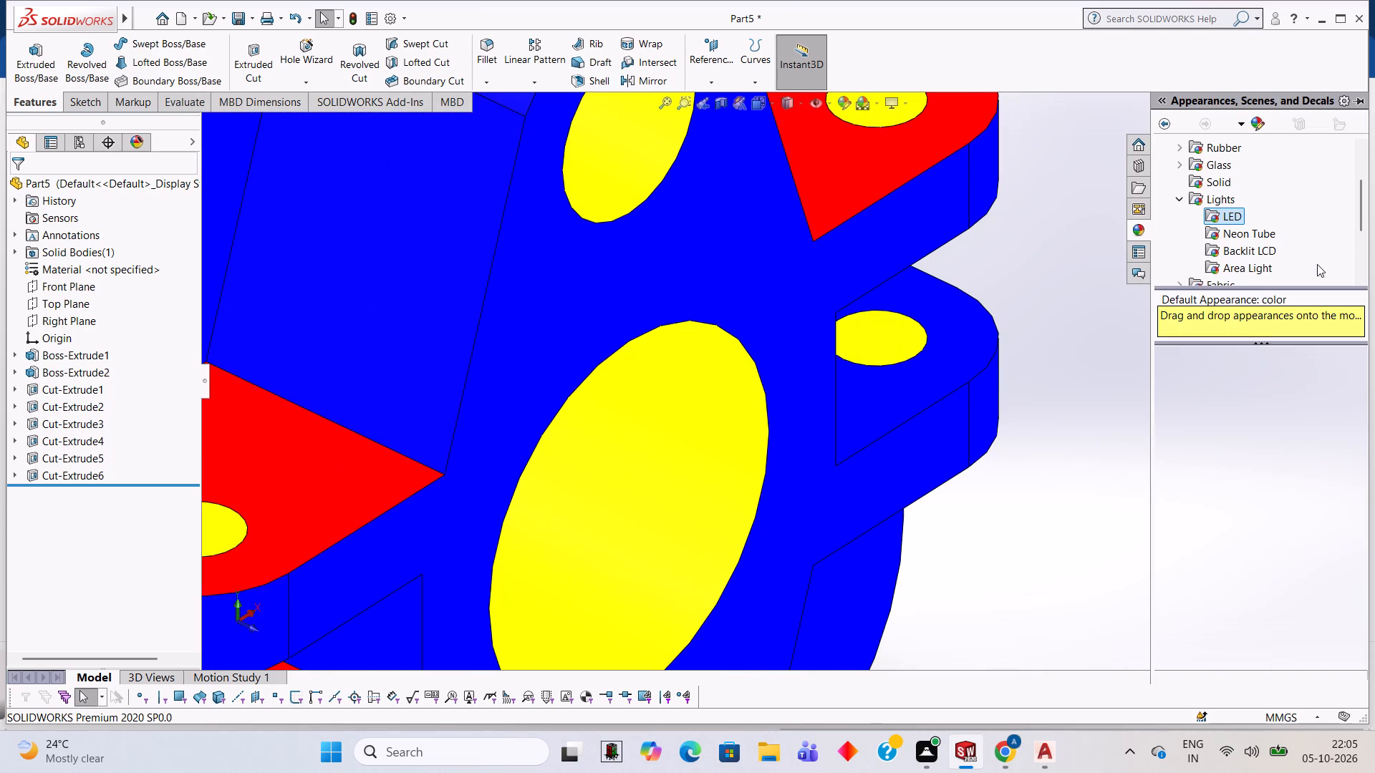
{"action": "left_click_drag", "start_coordinate": [1215, 409], "coordinate": [978, 361]}
{"action": "left_click", "coordinate": [978, 361]}
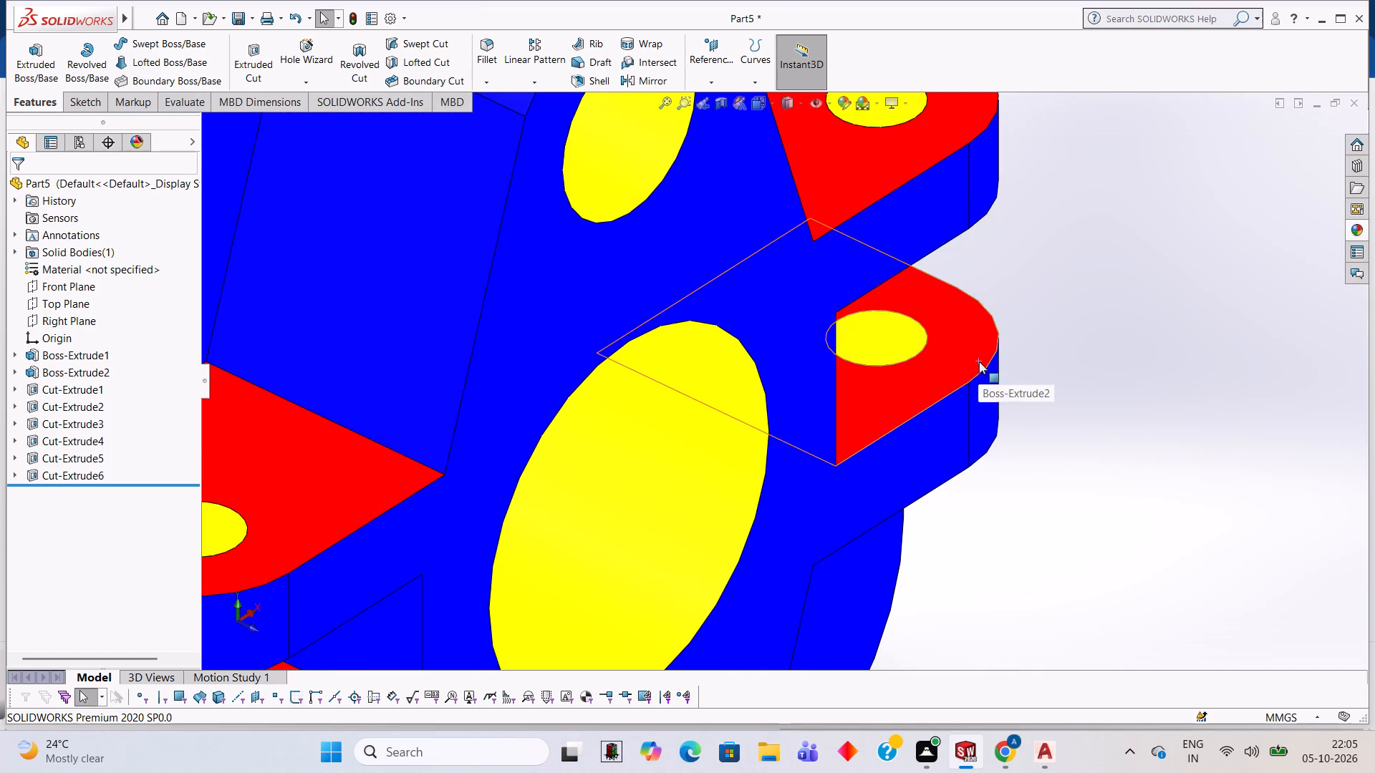
Apply the Red LED appearance to only the left angled side face of the boss's upper arm.
{"action": "scroll", "coordinate": [979, 361], "scroll_direction": "up", "scroll_amount": 4}
{"action": "scroll", "coordinate": [920, 349], "scroll_direction": "up", "scroll_amount": 2}
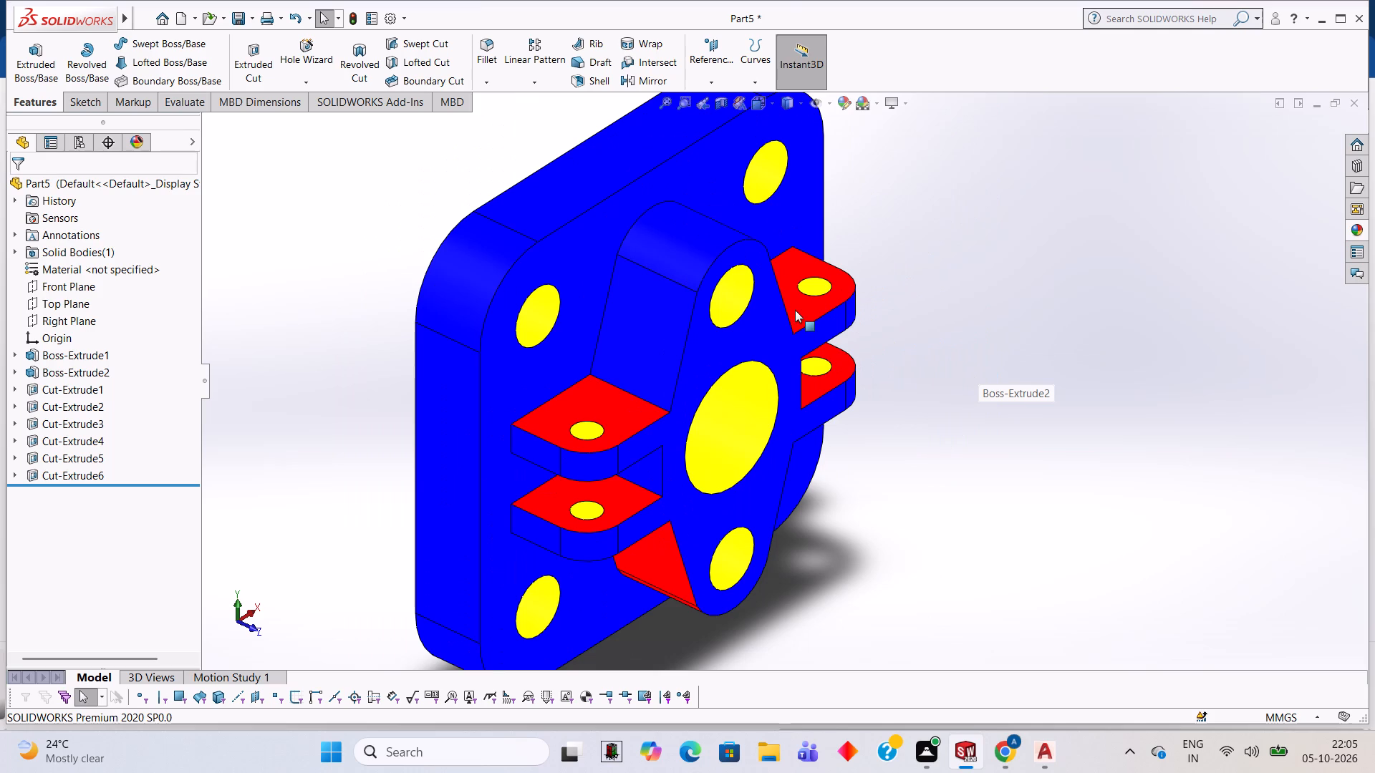
{"action": "middle_click_drag", "start_coordinate": [943, 401], "coordinate": [891, 303]}
{"action": "scroll", "coordinate": [713, 164], "scroll_direction": "down", "scroll_amount": 4}
{"action": "middle_click_drag", "start_coordinate": [655, 261], "coordinate": [690, 354]}
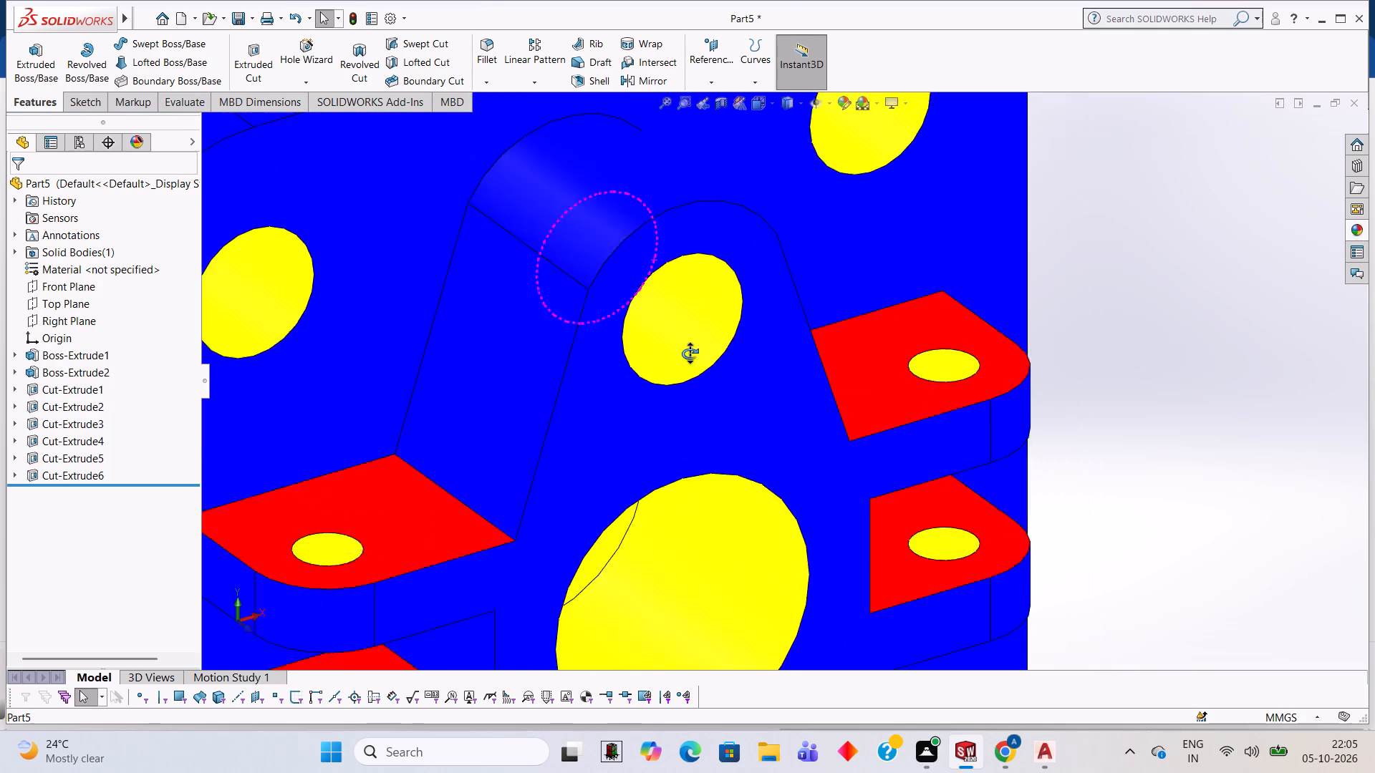
{"action": "middle_click_drag", "start_coordinate": [690, 354], "coordinate": [708, 386]}
{"action": "left_click", "coordinate": [1357, 223]}
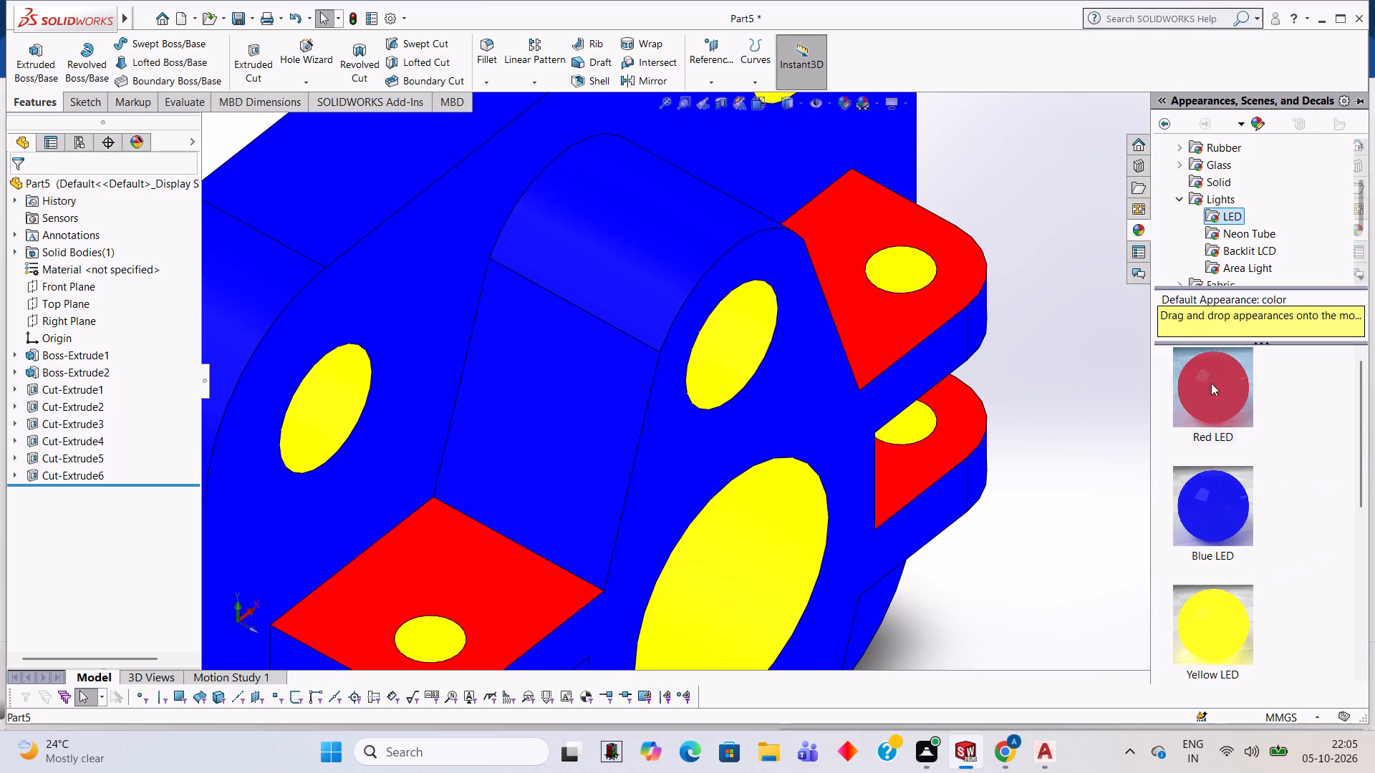
{"action": "left_click_drag", "start_coordinate": [1205, 393], "coordinate": [522, 308]}
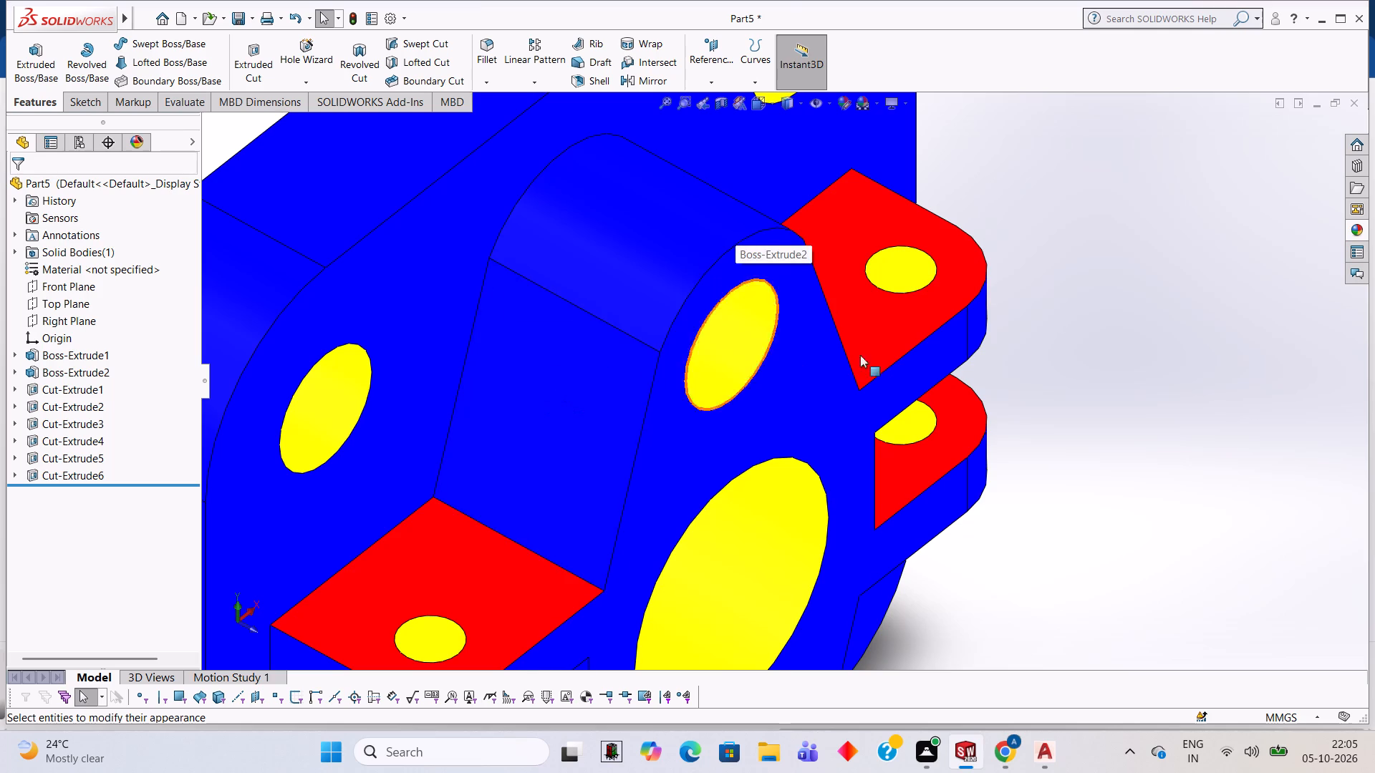
{"action": "left_click", "coordinate": [1360, 225]}
{"action": "left_click_drag", "start_coordinate": [1213, 409], "coordinate": [1026, 407]}
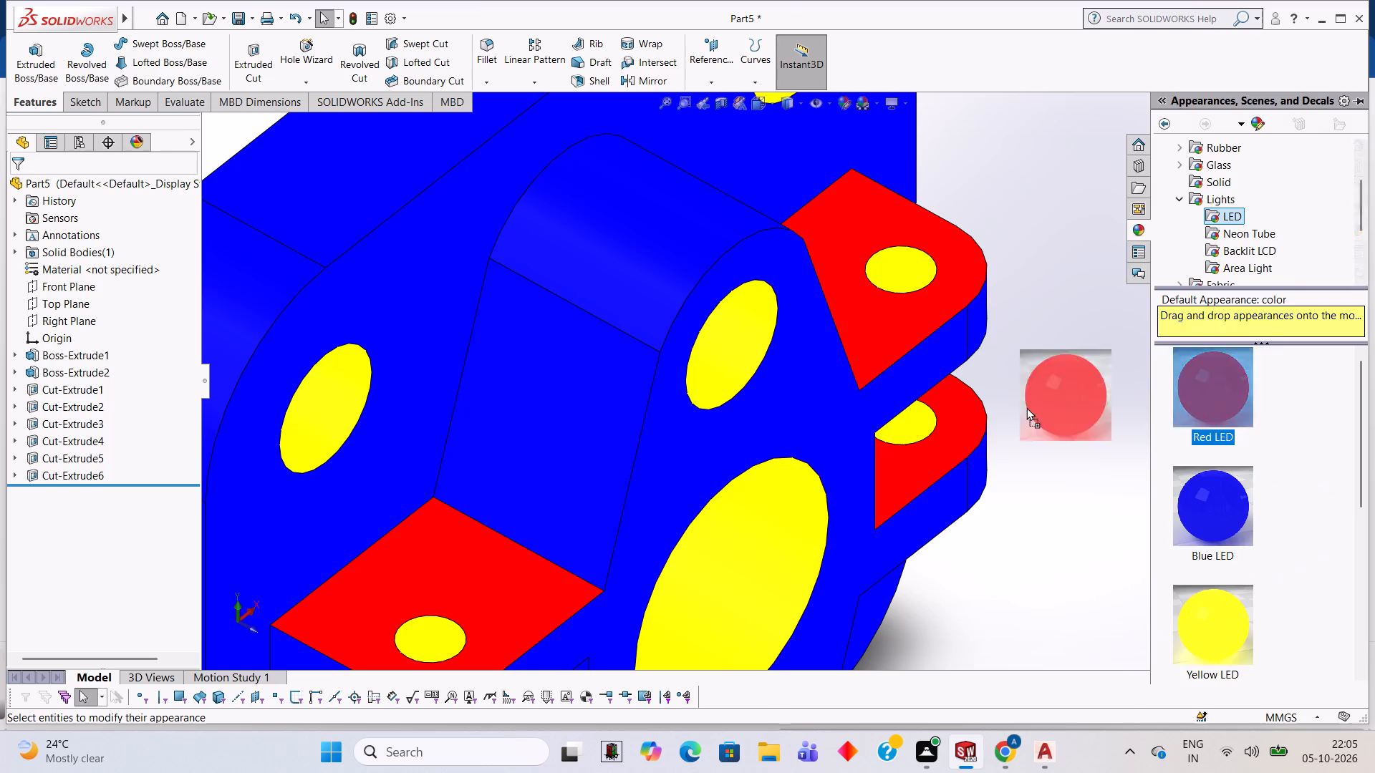
{"action": "left_click_drag", "start_coordinate": [1026, 407], "coordinate": [556, 383]}
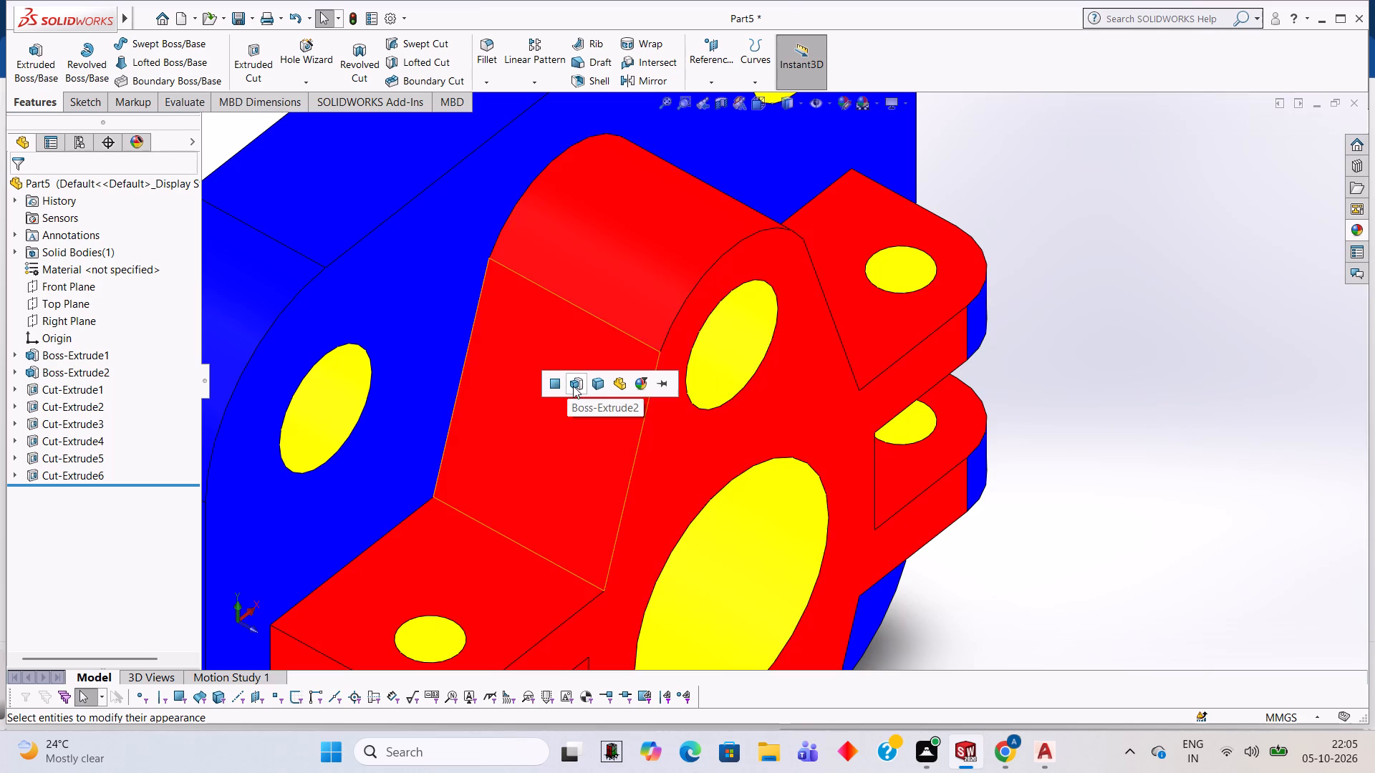
{"action": "left_click", "coordinate": [552, 383]}
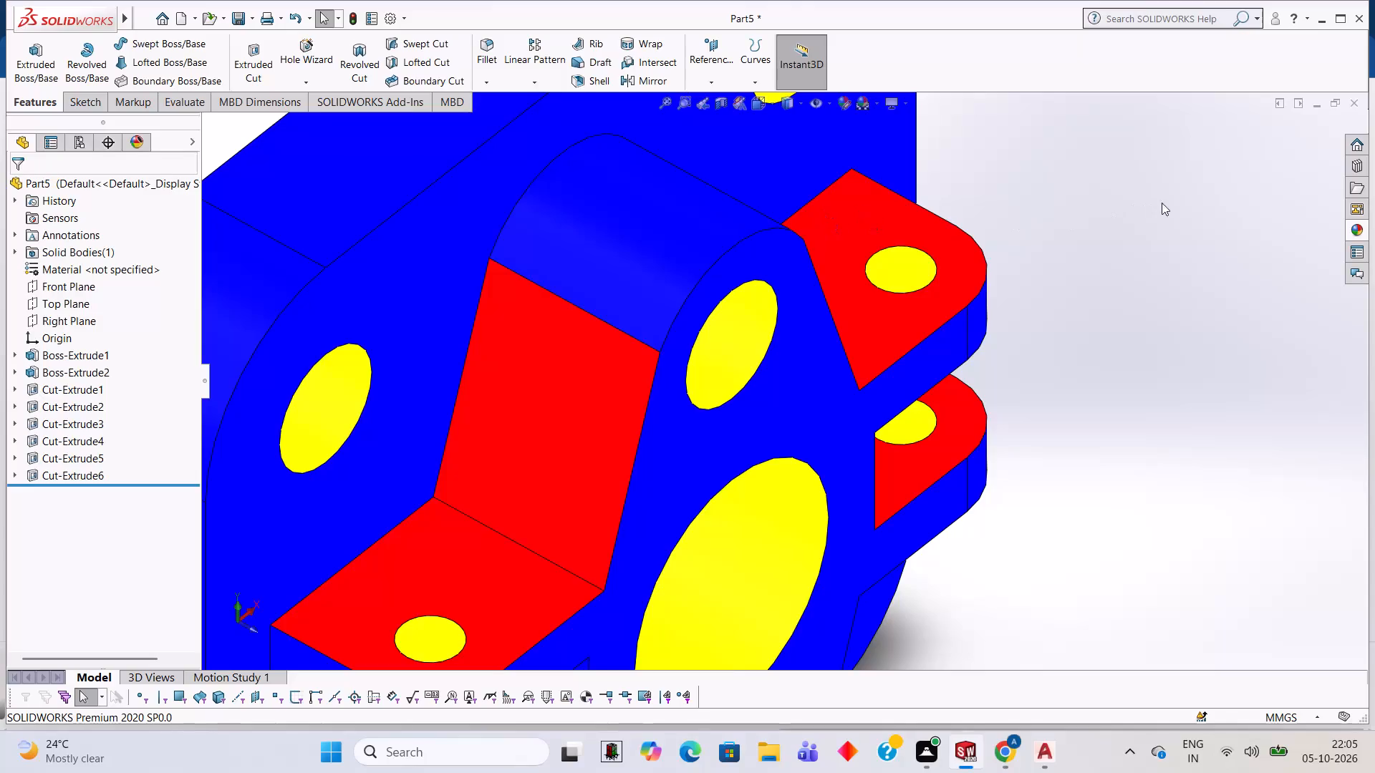
Apply the Red LED appearance to the rounded end face and the right angled side face of the boss's upper arm.
{"action": "left_click", "coordinate": [1364, 229]}
{"action": "left_click_drag", "start_coordinate": [1240, 374], "coordinate": [743, 206]}
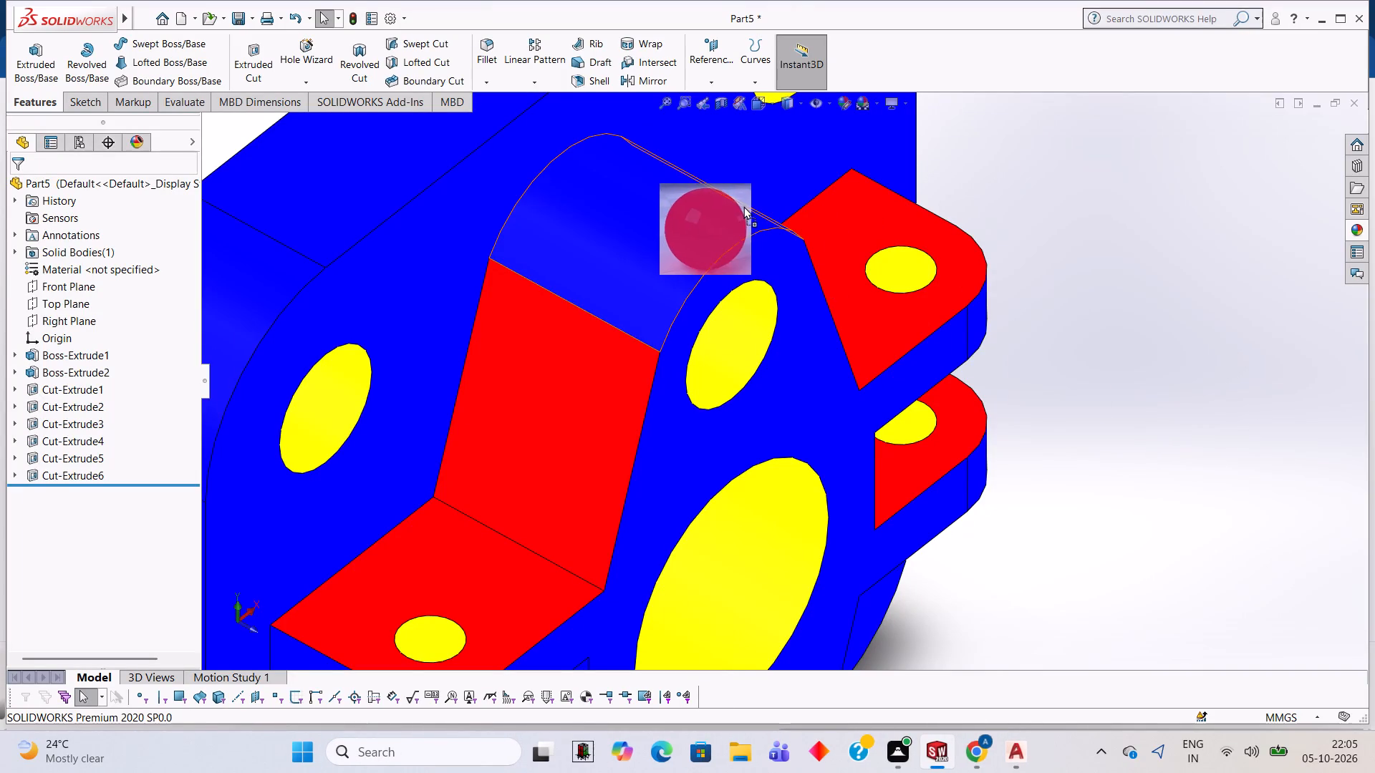
{"action": "left_click_drag", "start_coordinate": [743, 206], "coordinate": [730, 200]}
{"action": "left_click", "coordinate": [730, 200]}
{"action": "middle_click_drag", "start_coordinate": [789, 233], "coordinate": [645, 278]}
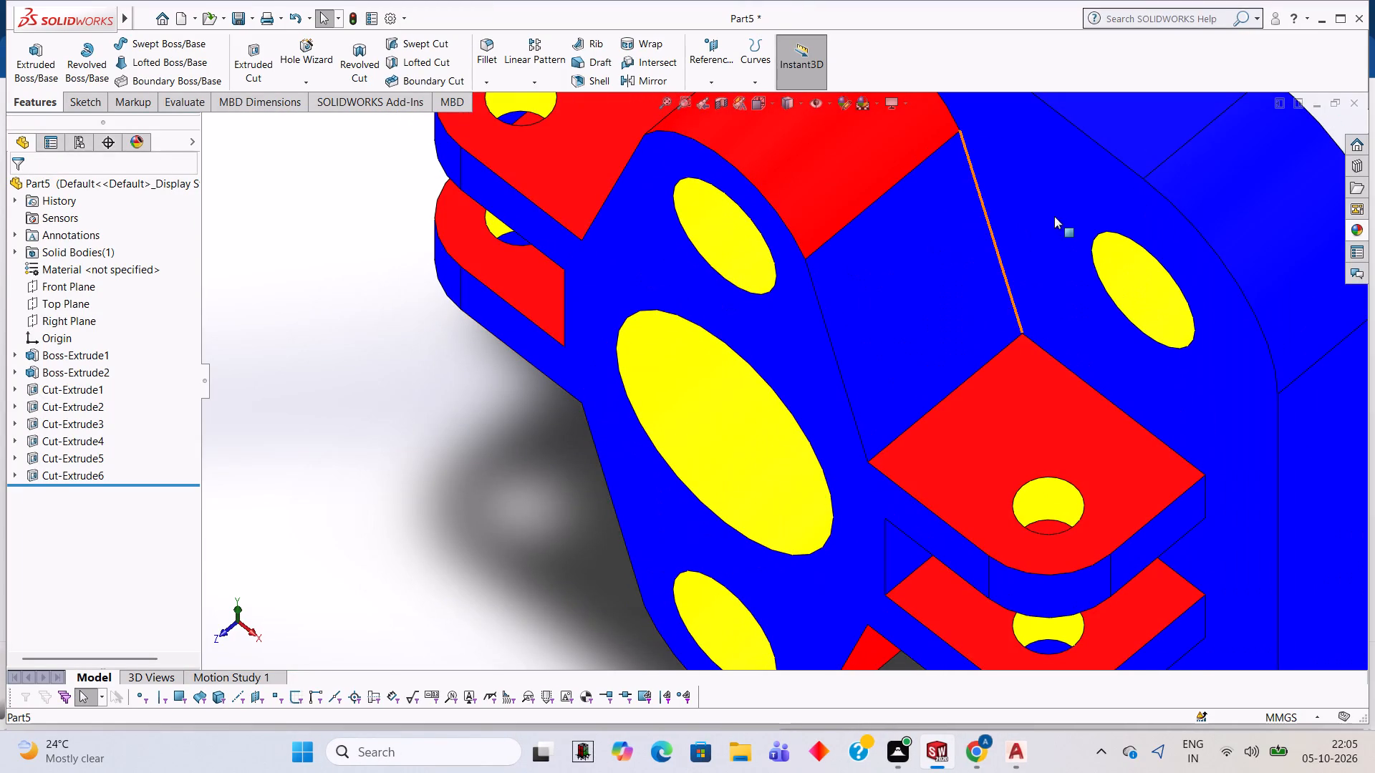
{"action": "left_click", "coordinate": [1359, 223]}
{"action": "left_click_drag", "start_coordinate": [1227, 384], "coordinate": [912, 232]}
{"action": "left_click", "coordinate": [912, 232]}
Apply the Green LED appearance to the front face of the four-armed boss.
{"action": "scroll", "coordinate": [910, 238], "scroll_direction": "up", "scroll_amount": 2}
{"action": "middle_click_drag", "start_coordinate": [908, 313], "coordinate": [946, 228]}
{"action": "scroll", "coordinate": [884, 331], "scroll_direction": "up", "scroll_amount": 4}
{"action": "middle_click_drag", "start_coordinate": [922, 422], "coordinate": [967, 304]}
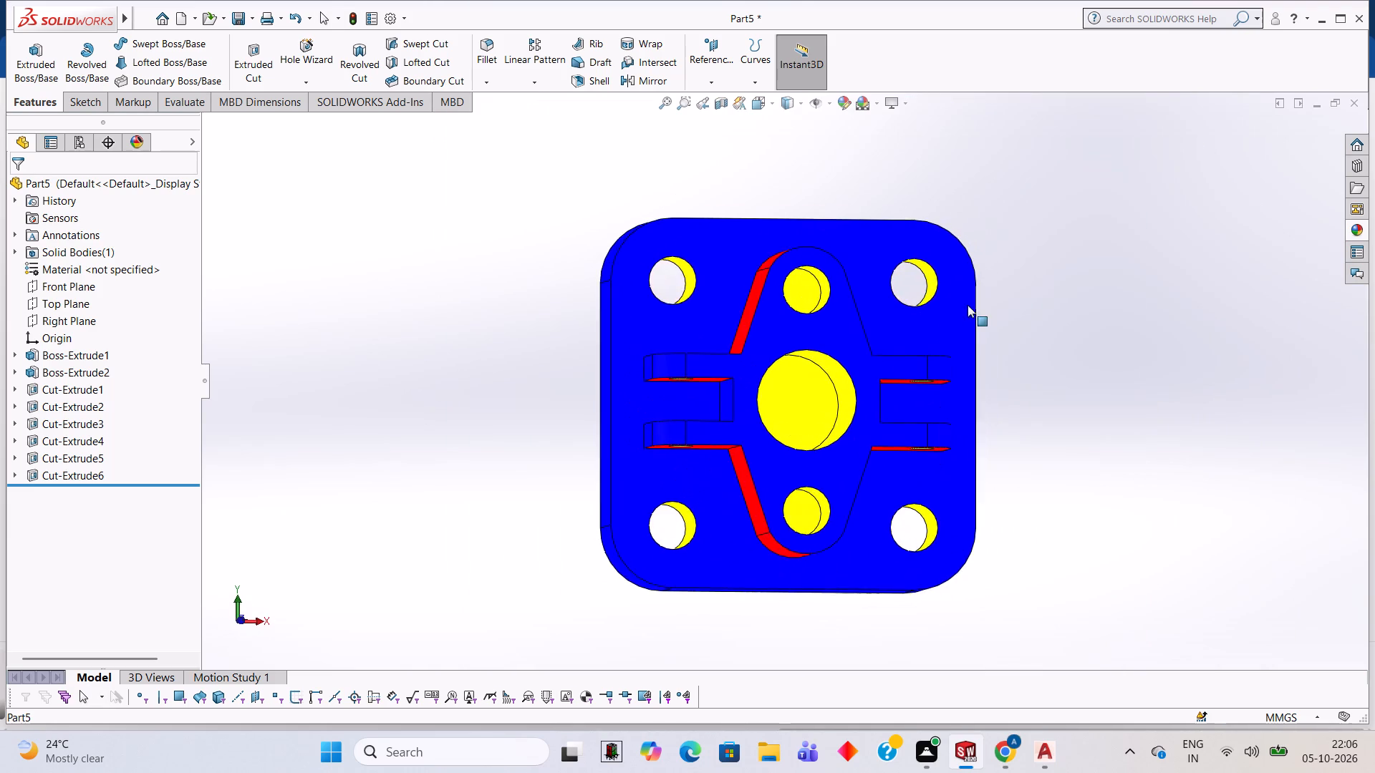
{"action": "scroll", "coordinate": [866, 371], "scroll_direction": "down", "scroll_amount": 2}
{"action": "left_click", "coordinate": [1362, 222]}
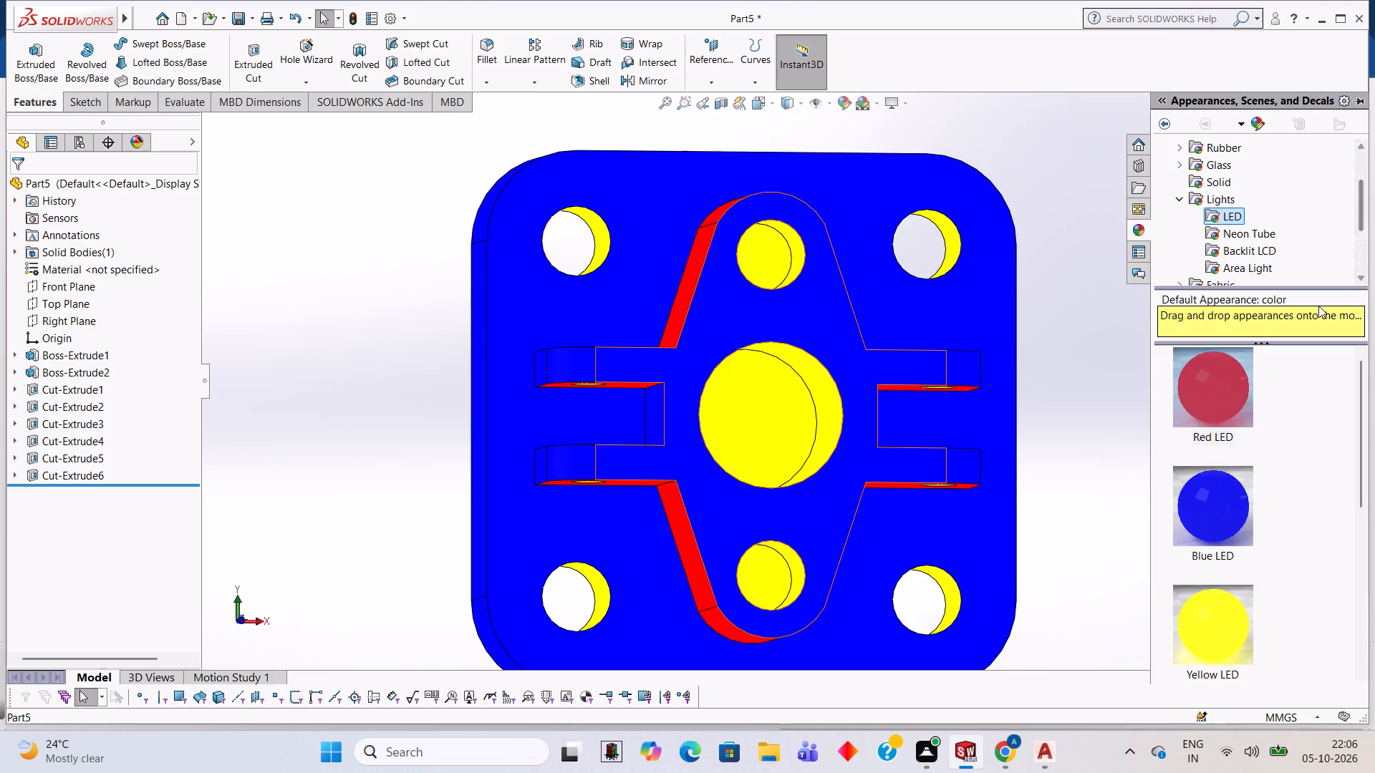
{"action": "scroll", "coordinate": [1224, 419], "scroll_direction": "down", "scroll_amount": 2}
{"action": "left_click_drag", "start_coordinate": [1225, 381], "coordinate": [837, 302]}
{"action": "left_click", "coordinate": [837, 302]}
Apply the Green LED appearance to the Cut-Extrude1 feature, covering the rounded corners of both right lugs.
{"action": "scroll", "coordinate": [858, 309], "scroll_direction": "up", "scroll_amount": 1}
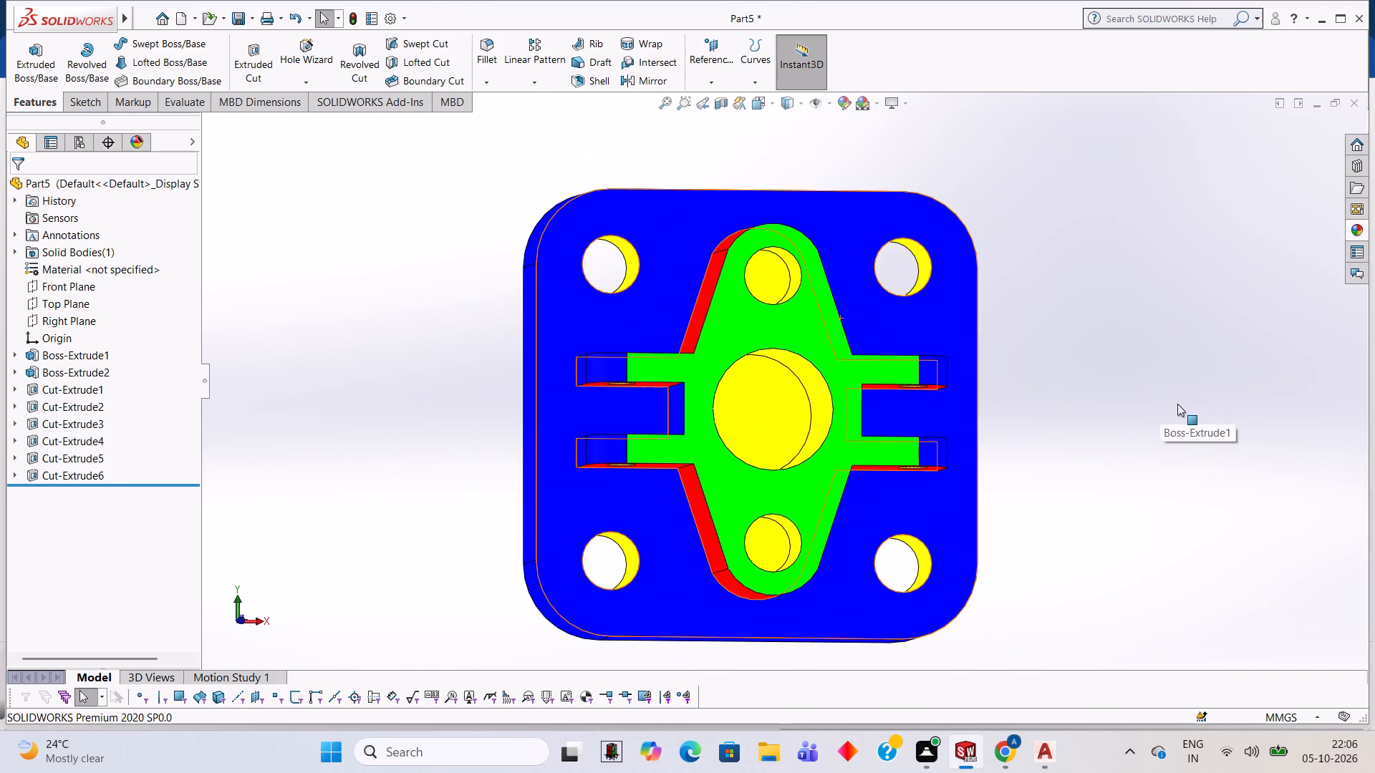
{"action": "scroll", "coordinate": [915, 318], "scroll_direction": "up", "scroll_amount": 2}
{"action": "middle_click_drag", "start_coordinate": [904, 318], "coordinate": [812, 354]}
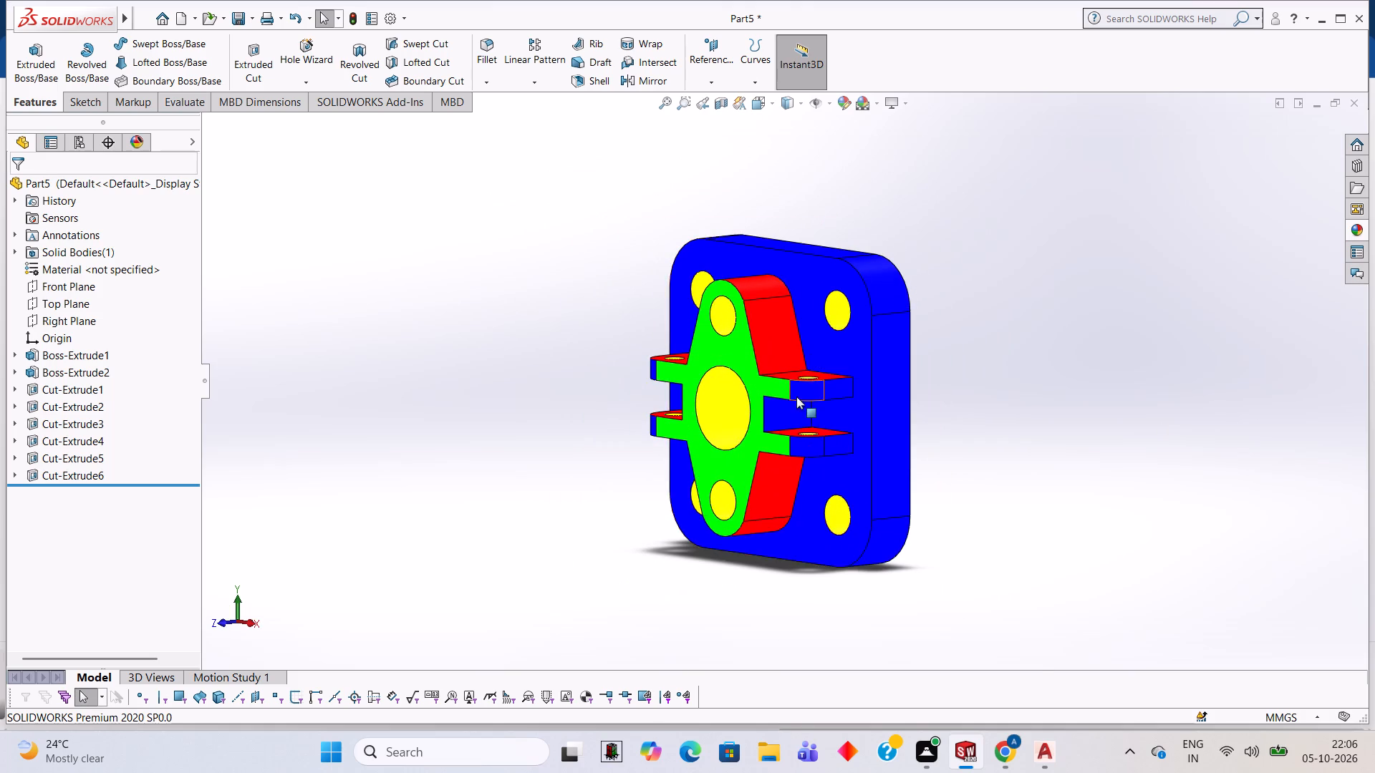
{"action": "scroll", "coordinate": [788, 392], "scroll_direction": "down", "scroll_amount": 4}
{"action": "scroll", "coordinate": [985, 415], "scroll_direction": "down", "scroll_amount": 2}
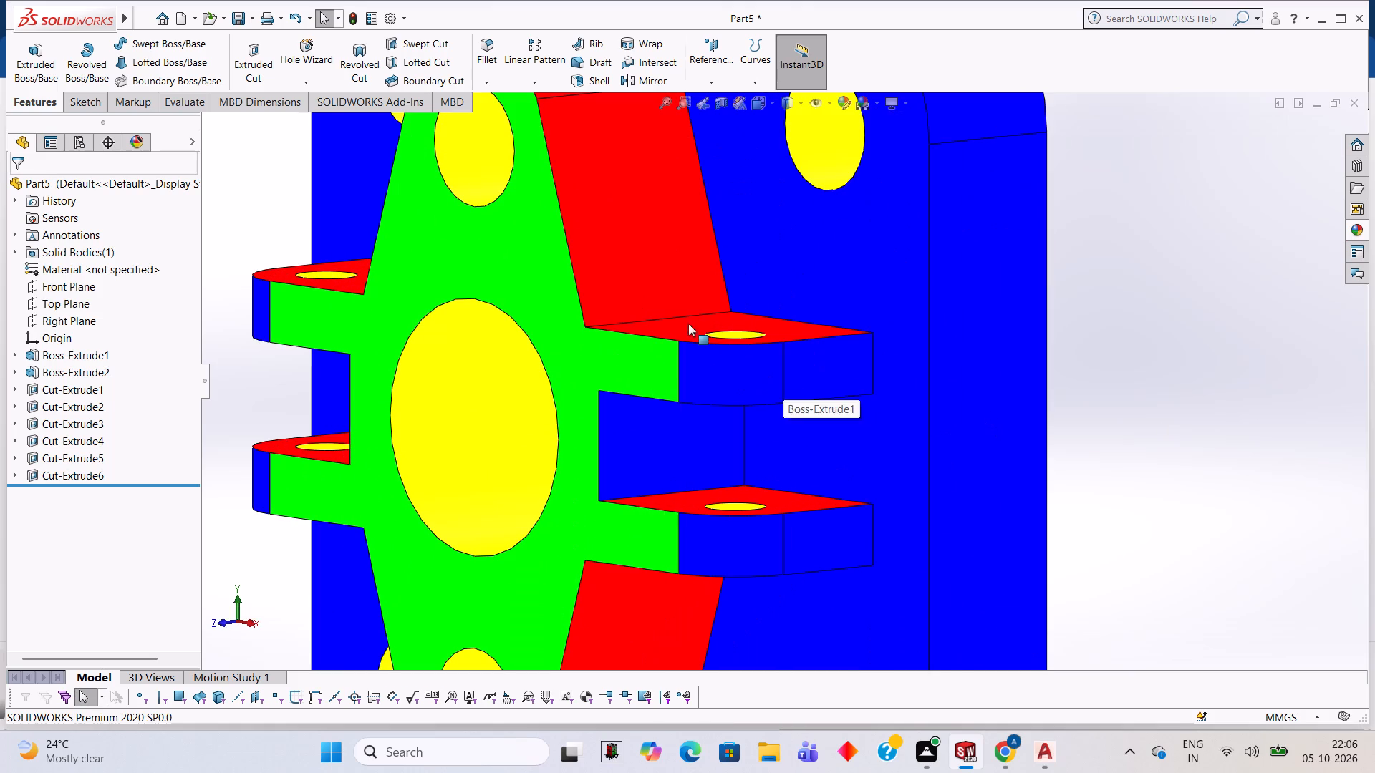
{"action": "left_click", "coordinate": [1360, 227]}
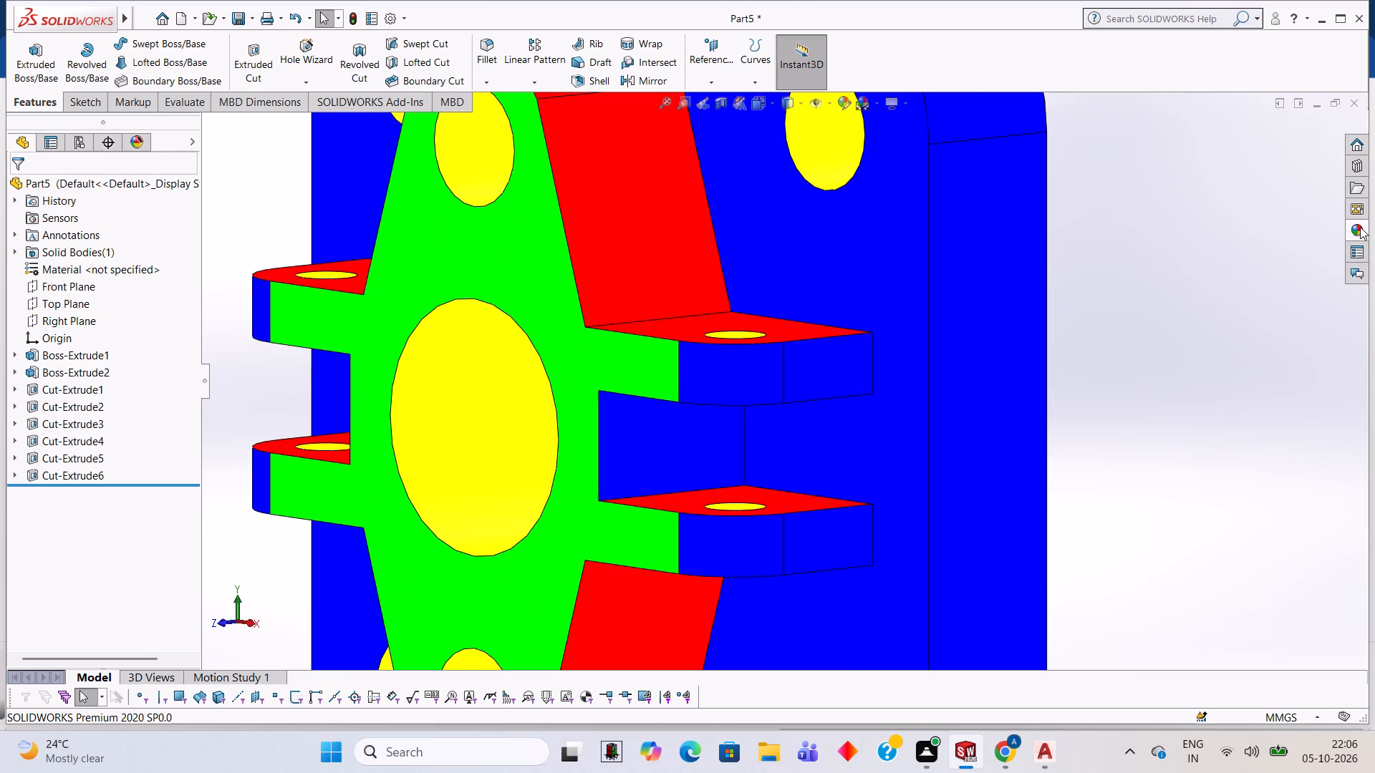
{"action": "left_click_drag", "start_coordinate": [1234, 389], "coordinate": [751, 375]}
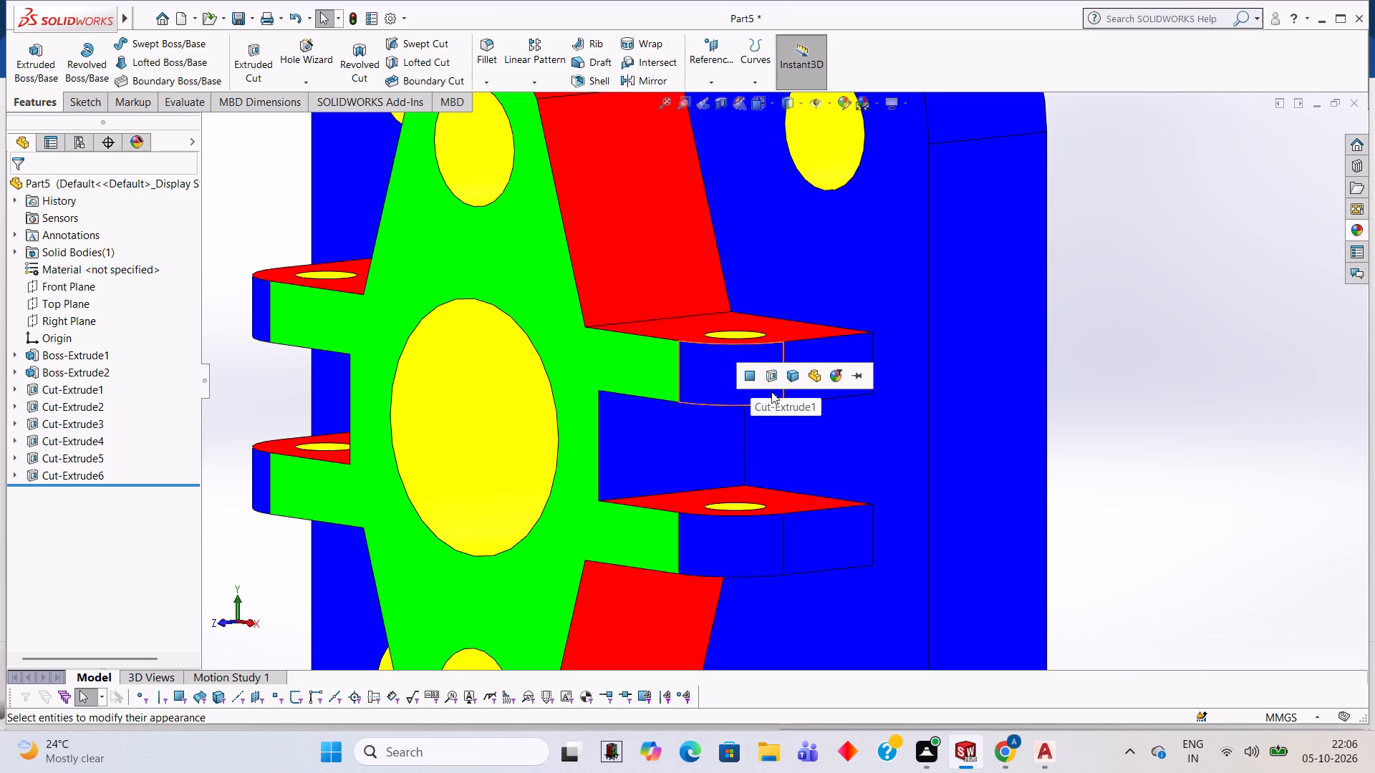
{"action": "left_click", "coordinate": [773, 374]}
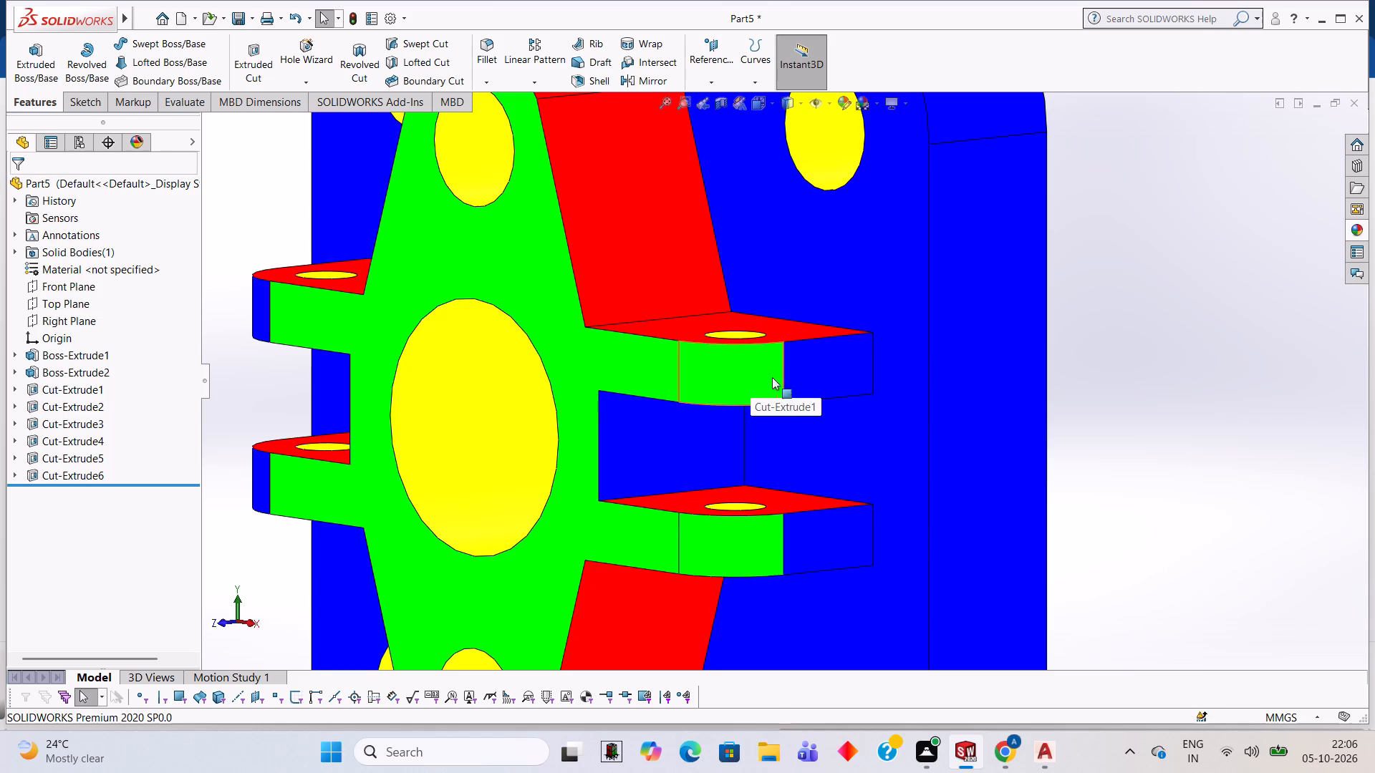
Apply the Green LED appearance to the flat outer side faces of the upper-right and lower-right lugs.
{"action": "scroll", "coordinate": [777, 431], "scroll_direction": "down", "scroll_amount": 1}
{"action": "scroll", "coordinate": [886, 359], "scroll_direction": "down", "scroll_amount": 3}
{"action": "scroll", "coordinate": [883, 359], "scroll_direction": "up", "scroll_amount": 1}
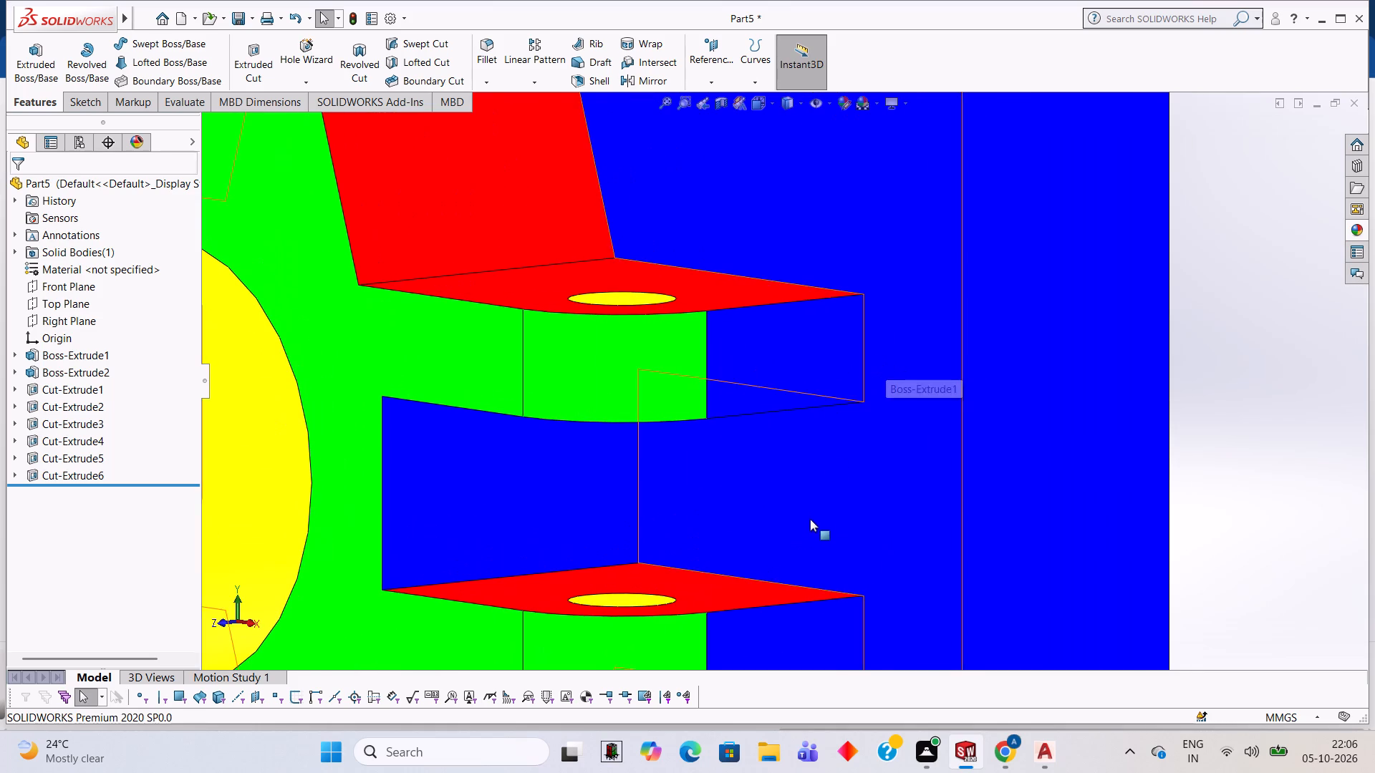
{"action": "scroll", "coordinate": [810, 520], "scroll_direction": "up", "scroll_amount": 2}
{"action": "scroll", "coordinate": [810, 519], "scroll_direction": "down", "scroll_amount": 1}
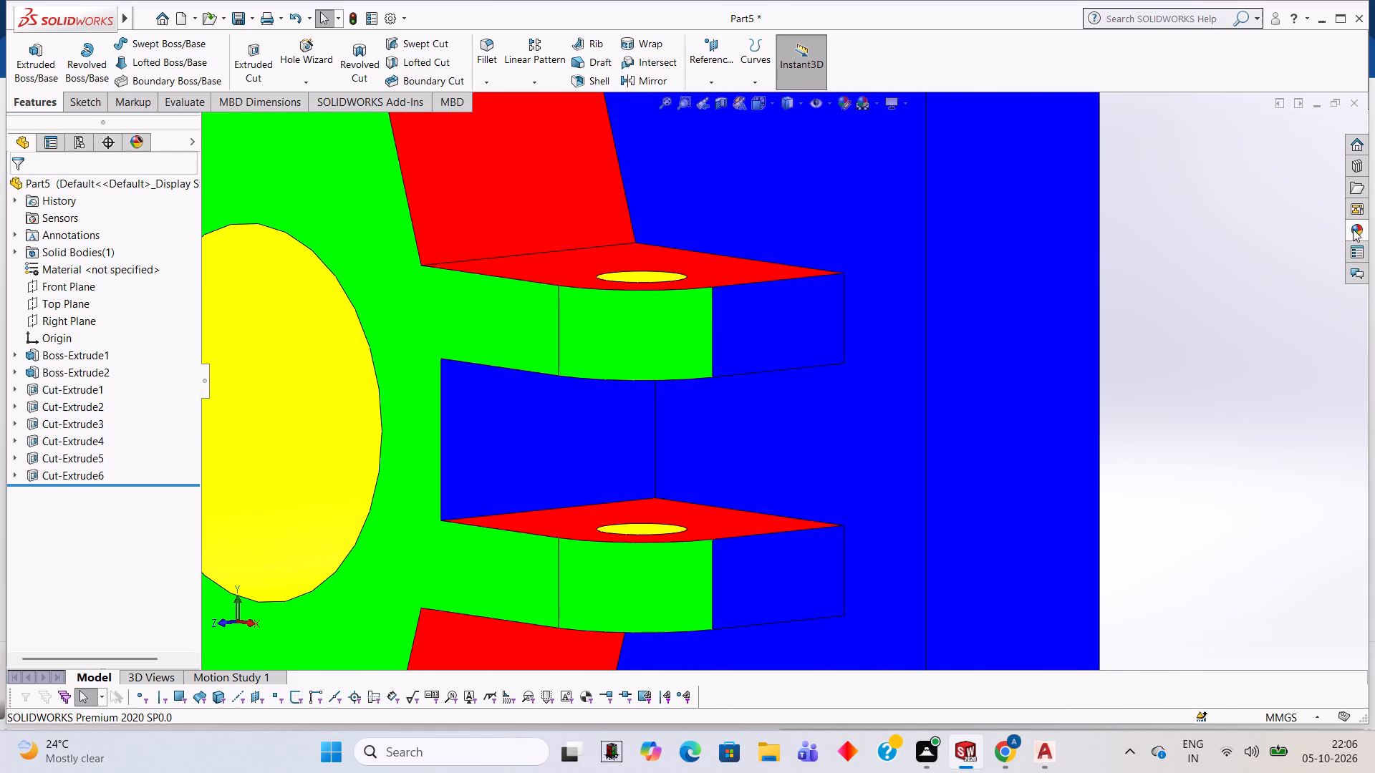
{"action": "left_click", "coordinate": [1353, 229]}
{"action": "left_click_drag", "start_coordinate": [1220, 365], "coordinate": [788, 288]}
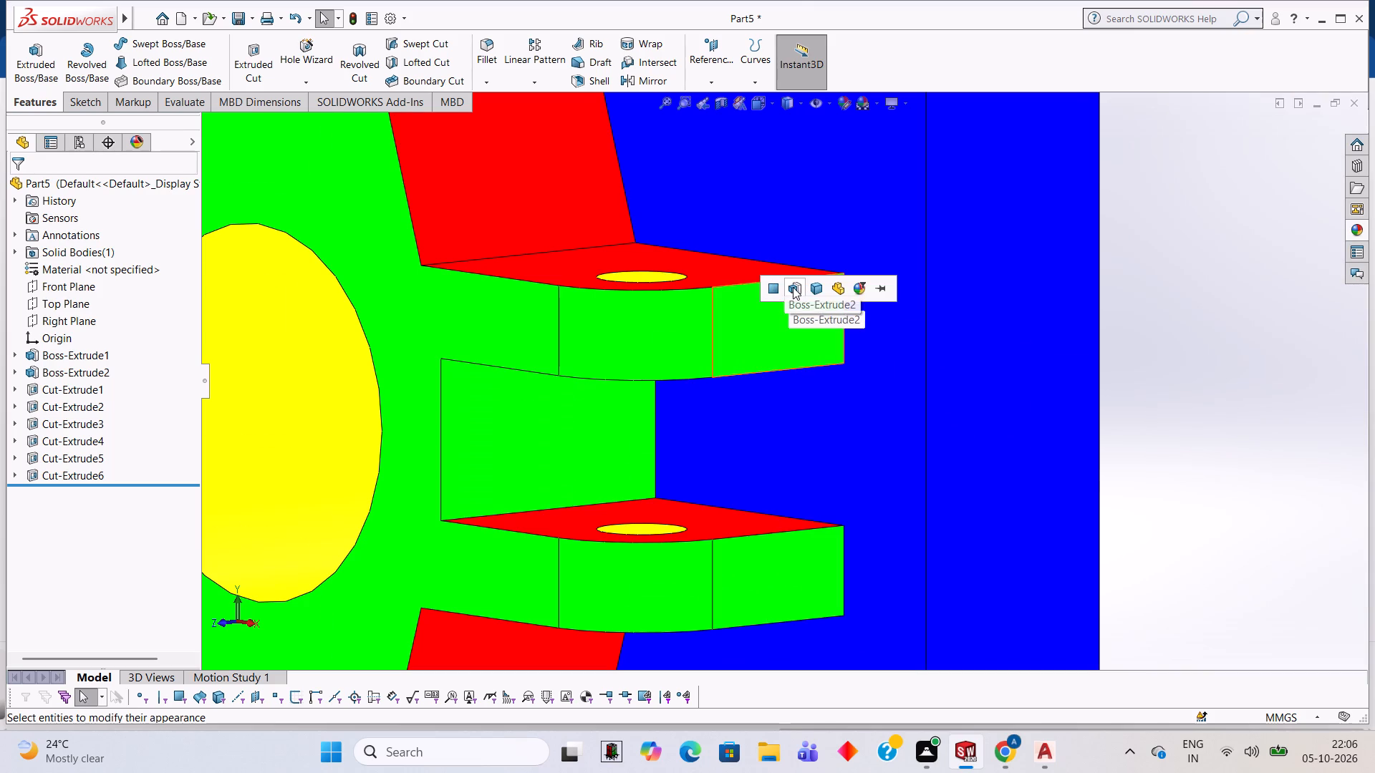
{"action": "left_click", "coordinate": [771, 289]}
{"action": "scroll", "coordinate": [732, 370], "scroll_direction": "down", "scroll_amount": 1}
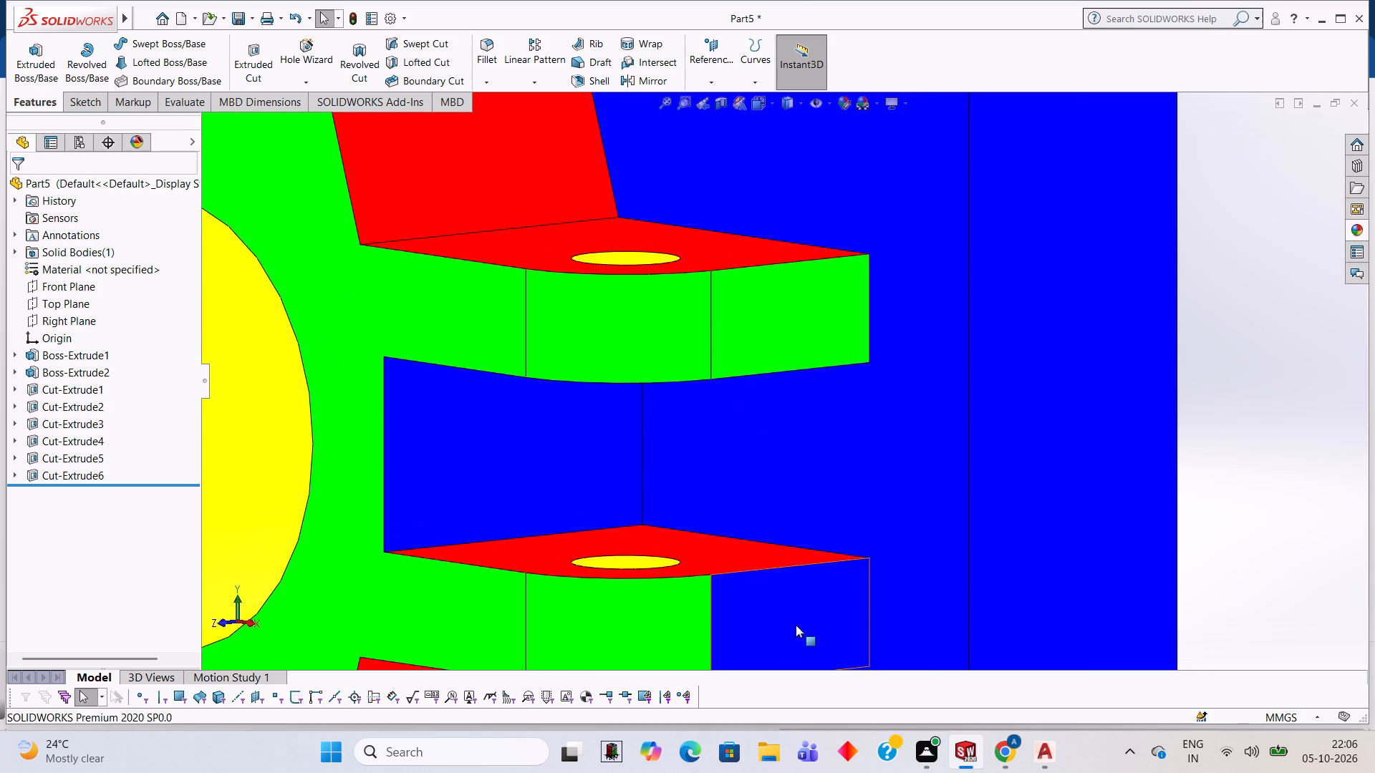
{"action": "scroll", "coordinate": [788, 622], "scroll_direction": "up", "scroll_amount": 3}
{"action": "scroll", "coordinate": [795, 558], "scroll_direction": "down", "scroll_amount": 3}
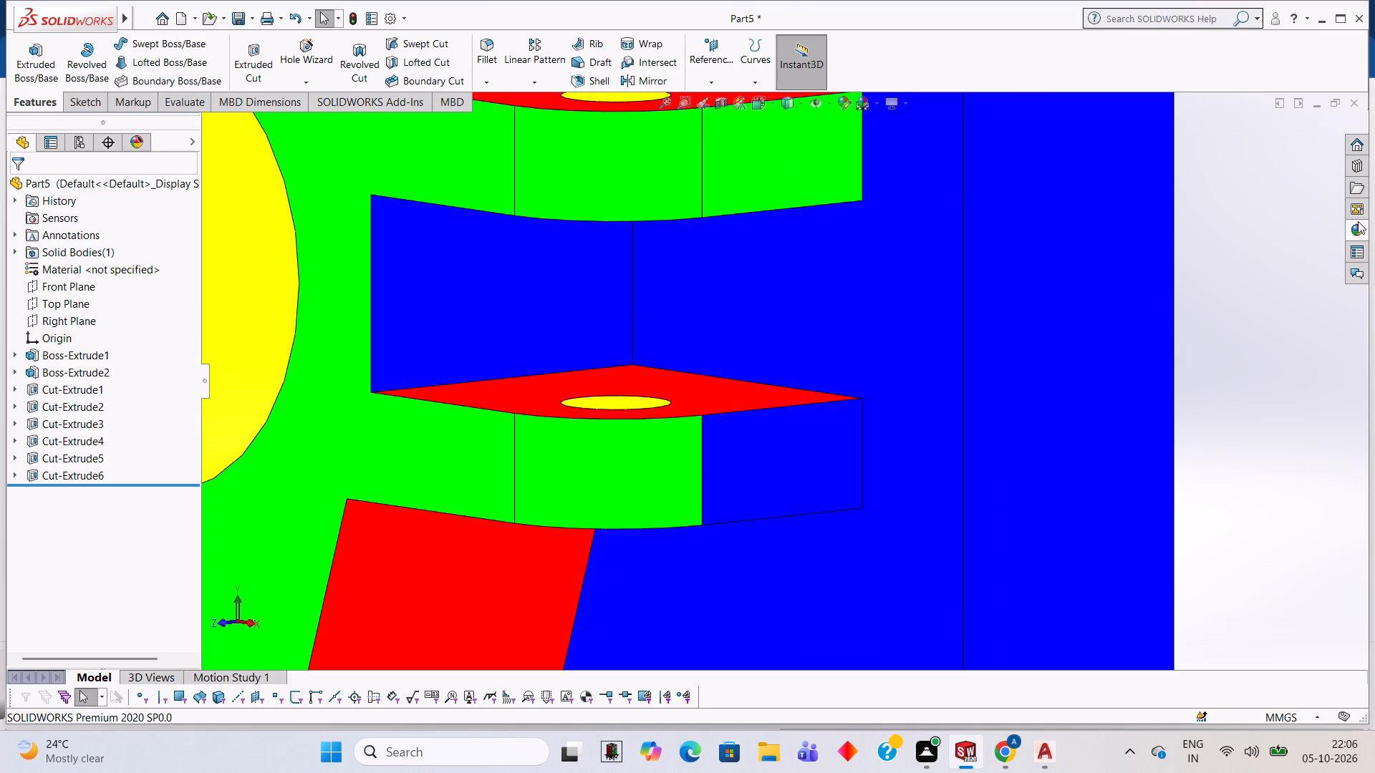
{"action": "left_click", "coordinate": [1358, 221]}
{"action": "left_click_drag", "start_coordinate": [1232, 380], "coordinate": [821, 438]}
{"action": "left_click", "coordinate": [821, 438]}
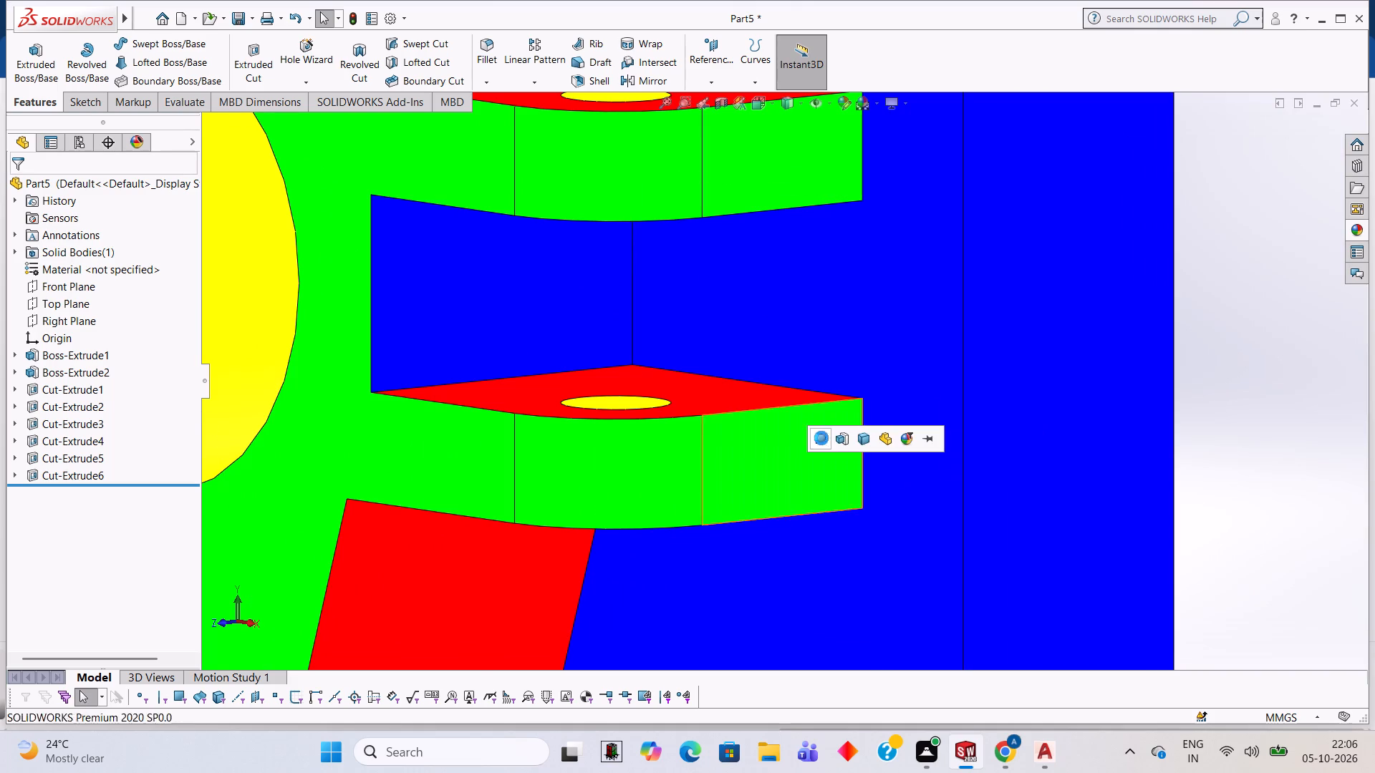
Apply the Green LED appearance to the Cut-Extrude2 feature, covering the rounded corners of both left lugs.
{"action": "scroll", "coordinate": [626, 354], "scroll_direction": "up", "scroll_amount": 3}
{"action": "scroll", "coordinate": [509, 320], "scroll_direction": "up", "scroll_amount": 3}
{"action": "middle_click_drag", "start_coordinate": [508, 320], "coordinate": [669, 377]}
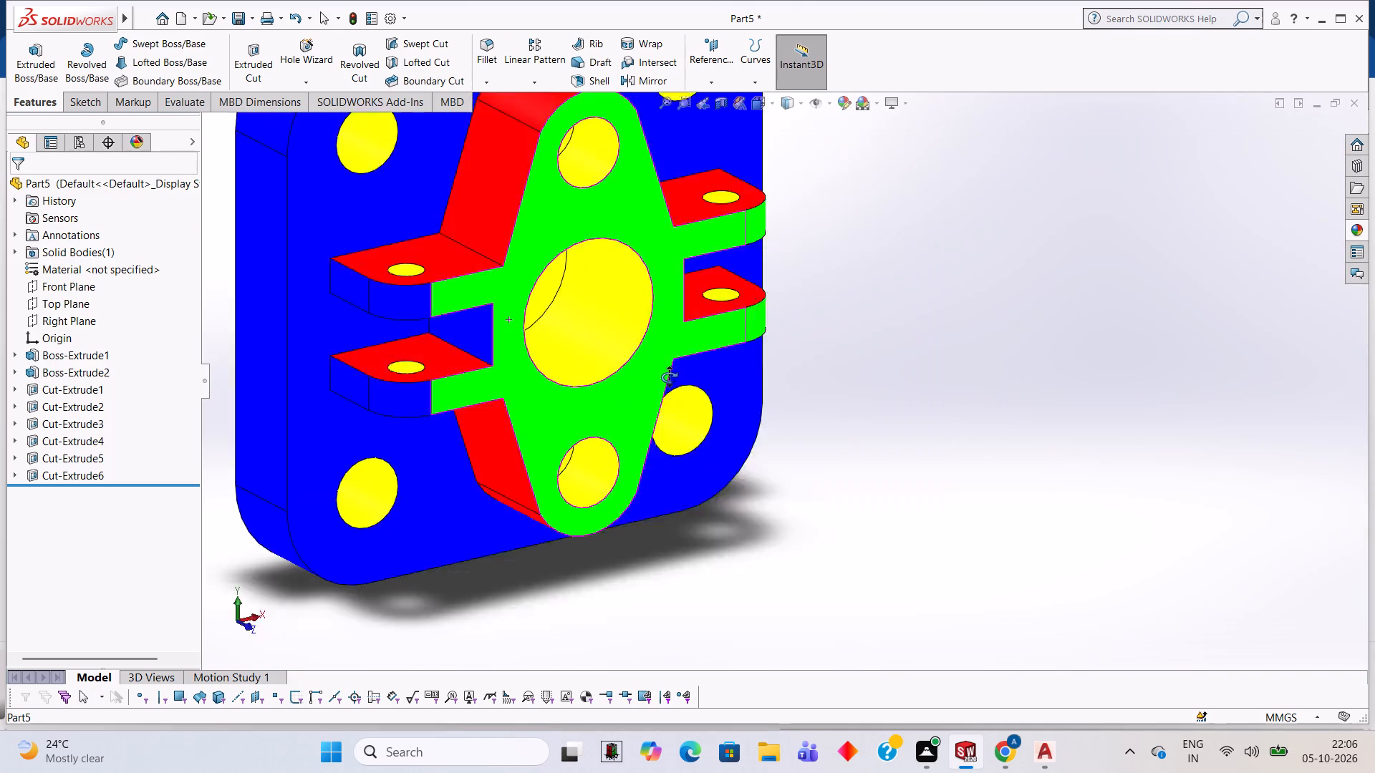
{"action": "middle_click_drag", "start_coordinate": [669, 377], "coordinate": [708, 349]}
{"action": "scroll", "coordinate": [464, 348], "scroll_direction": "down", "scroll_amount": 2}
{"action": "middle_click_drag", "start_coordinate": [525, 343], "coordinate": [506, 295]}
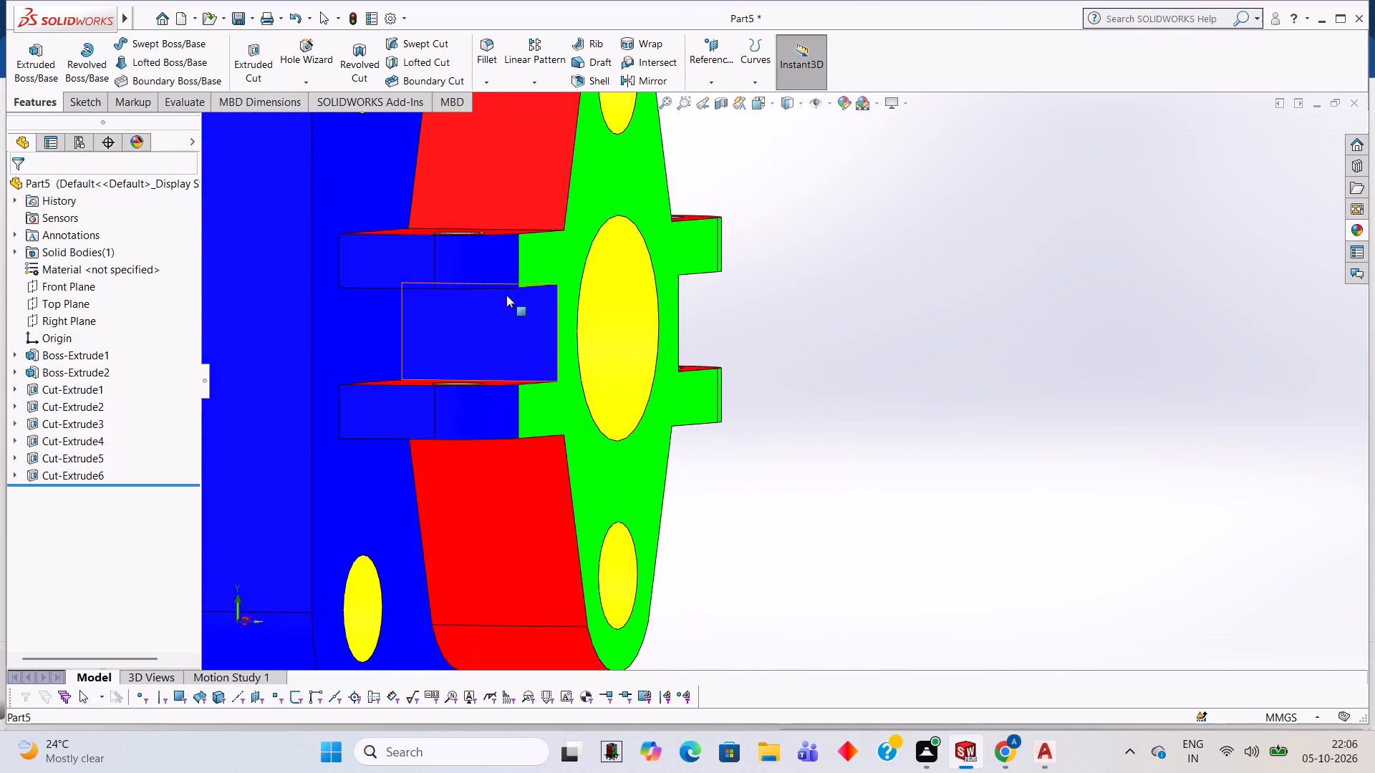
{"action": "scroll", "coordinate": [501, 295], "scroll_direction": "down", "scroll_amount": 2}
{"action": "left_click", "coordinate": [1356, 223]}
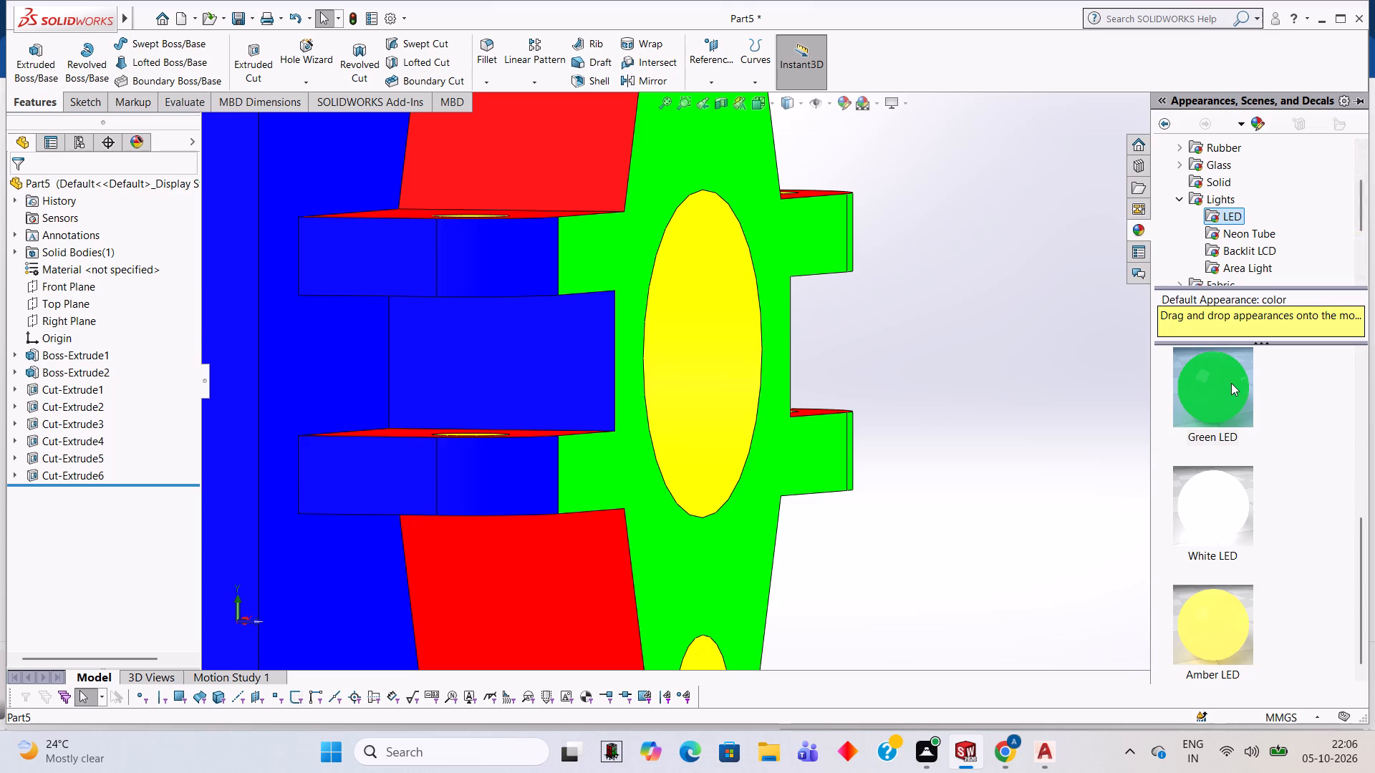
{"action": "left_click_drag", "start_coordinate": [1231, 383], "coordinate": [521, 452]}
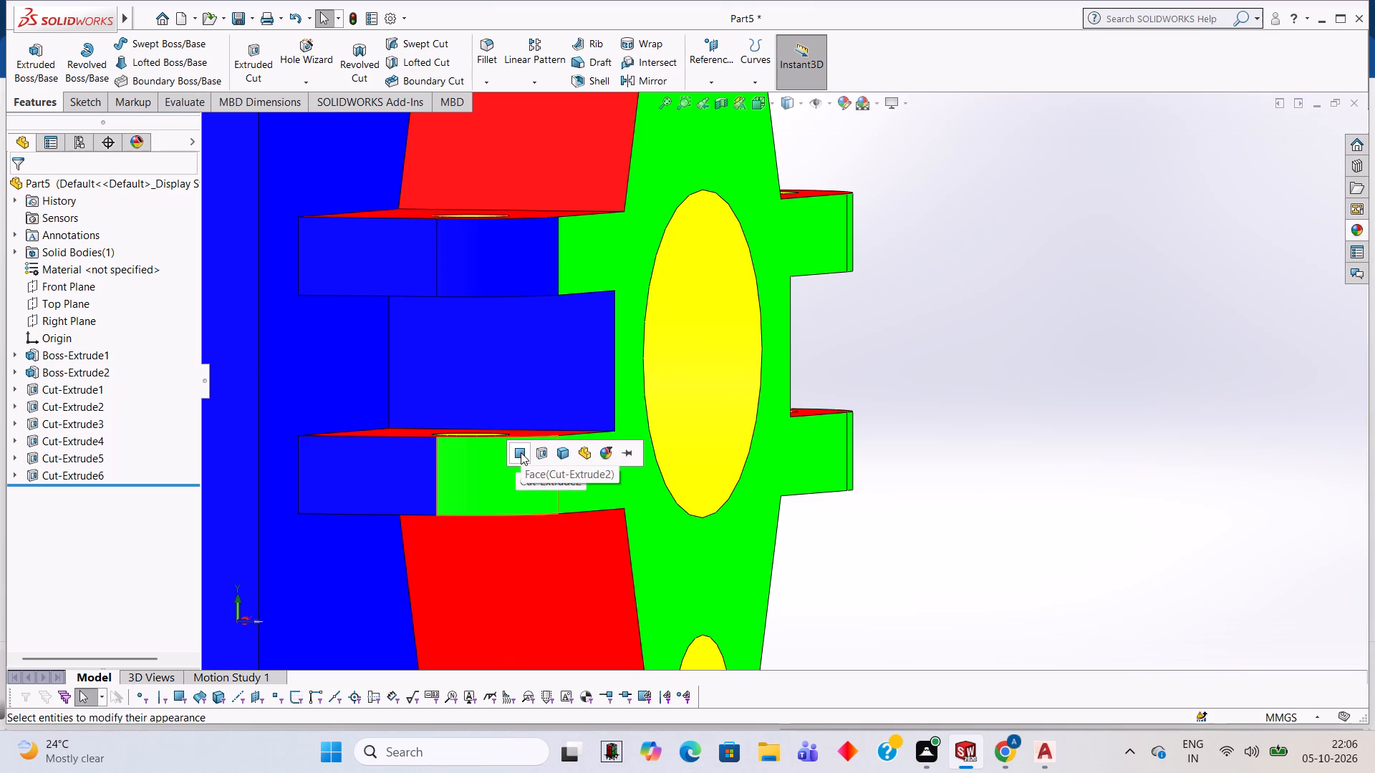
{"action": "left_click", "coordinate": [551, 449]}
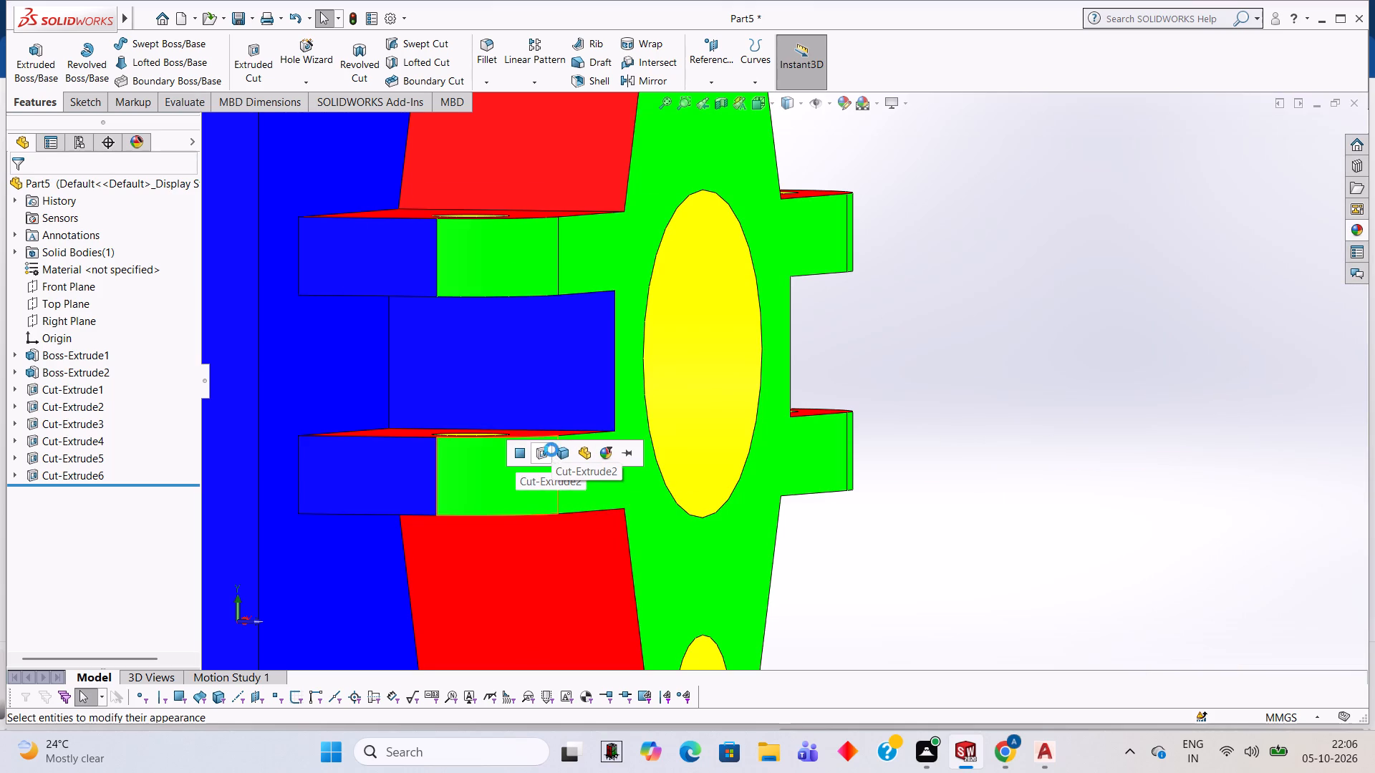
Apply the Green LED appearance to the flat outer side faces of the upper-left and lower-left lugs.
{"action": "left_click", "coordinate": [1351, 233]}
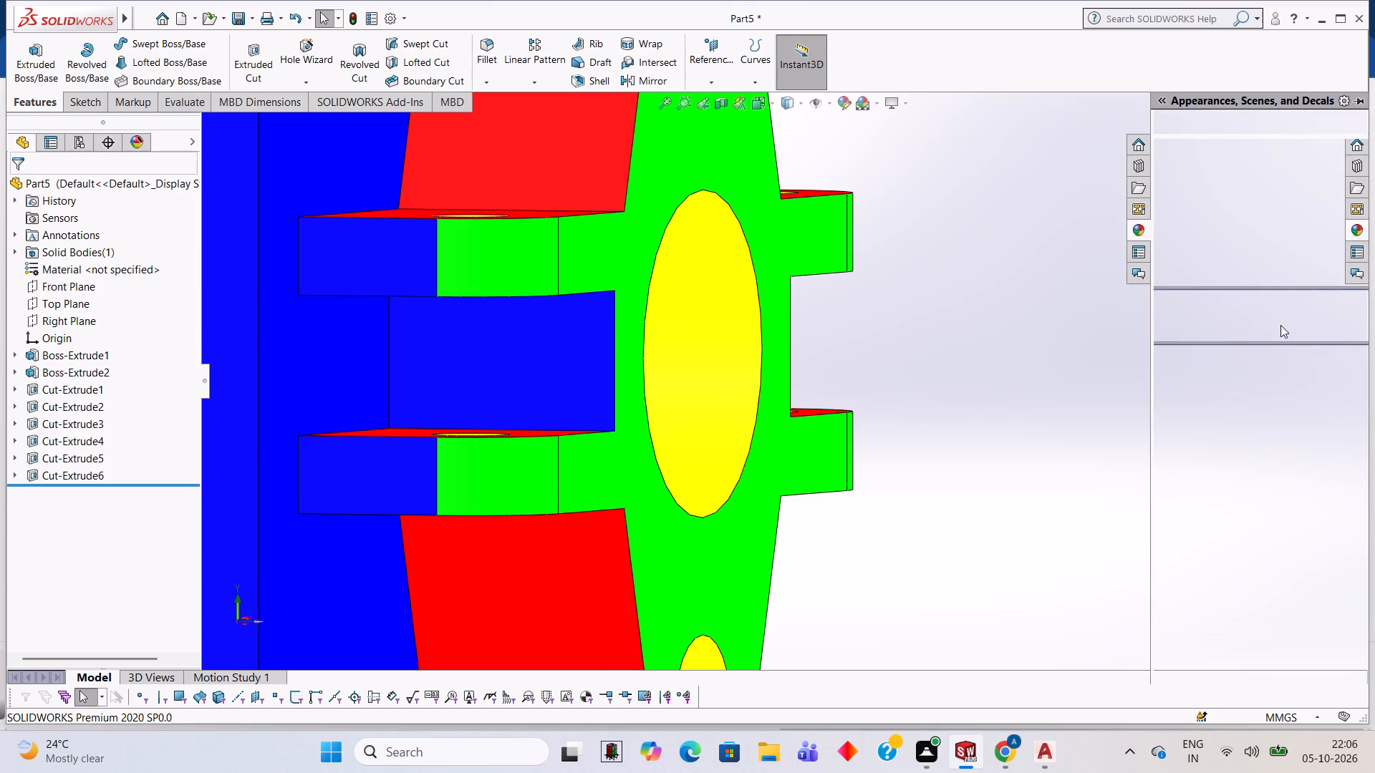
{"action": "left_click_drag", "start_coordinate": [1224, 376], "coordinate": [376, 250]}
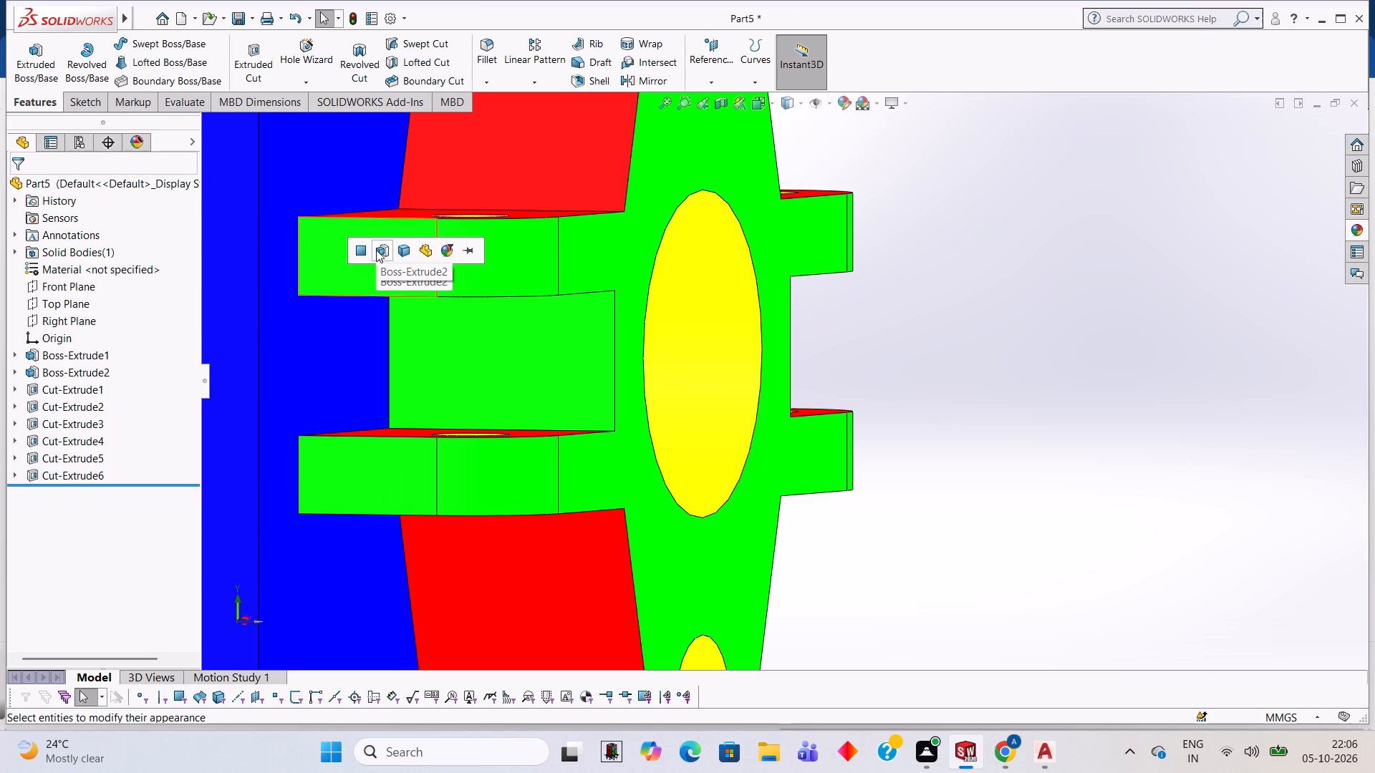
{"action": "left_click", "coordinate": [368, 250]}
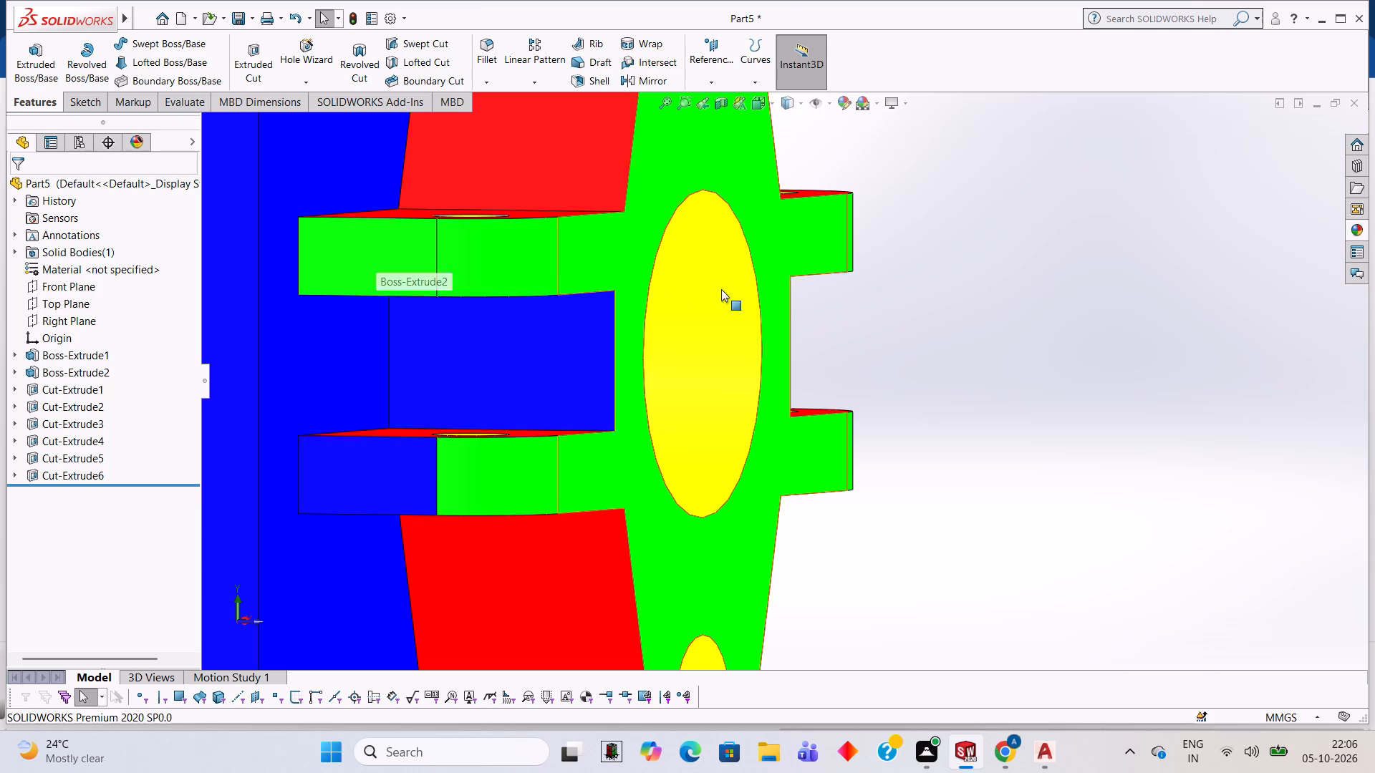
{"action": "left_click", "coordinate": [1368, 228]}
{"action": "left_click_drag", "start_coordinate": [1219, 409], "coordinate": [606, 455]}
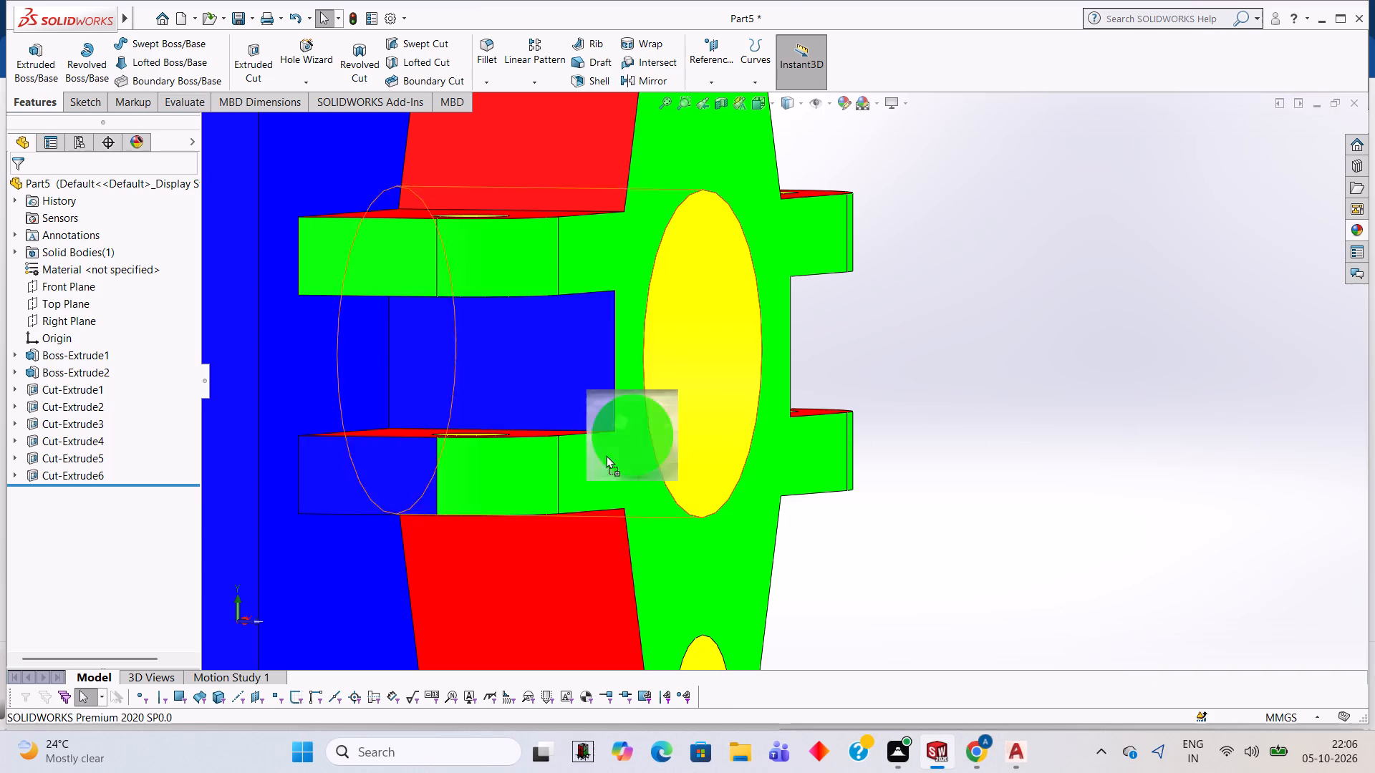
{"action": "left_click_drag", "start_coordinate": [606, 455], "coordinate": [382, 493]}
{"action": "left_click", "coordinate": [382, 493]}
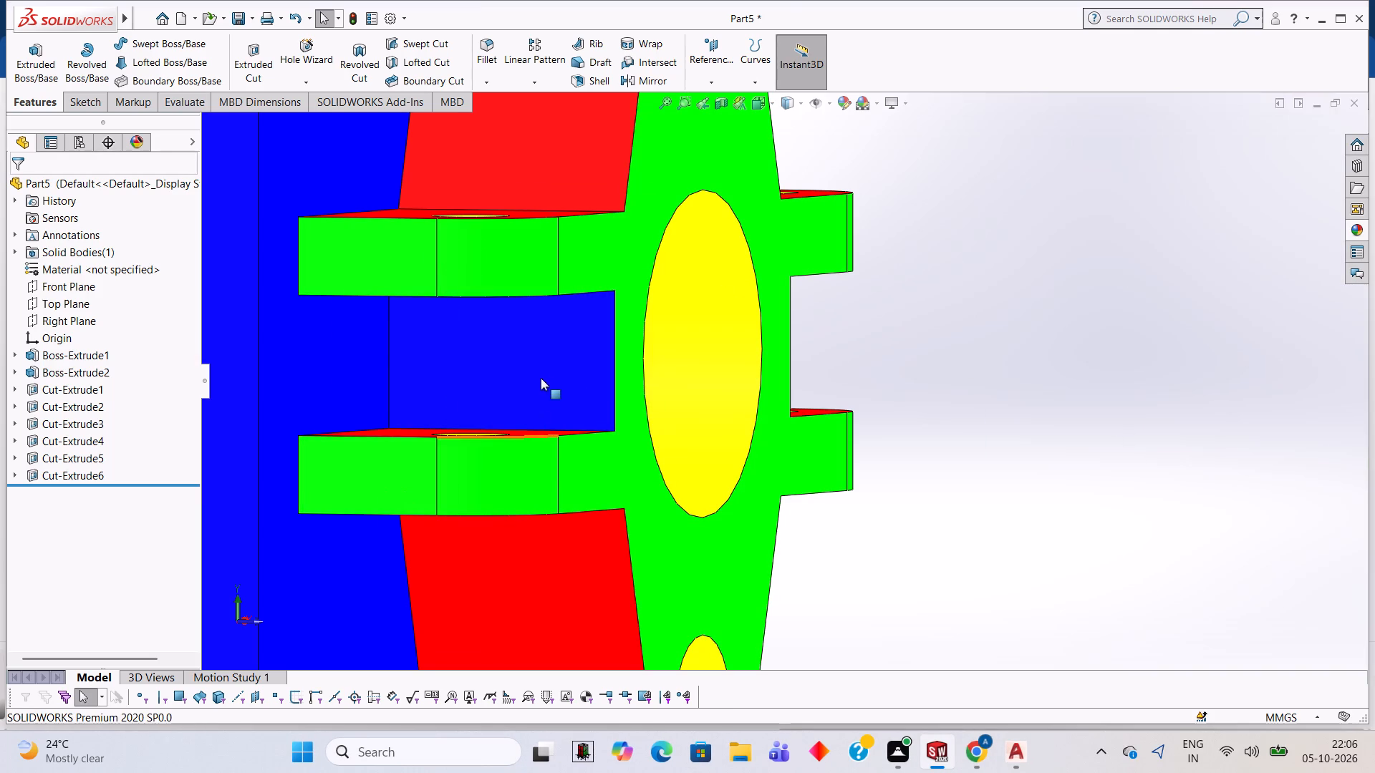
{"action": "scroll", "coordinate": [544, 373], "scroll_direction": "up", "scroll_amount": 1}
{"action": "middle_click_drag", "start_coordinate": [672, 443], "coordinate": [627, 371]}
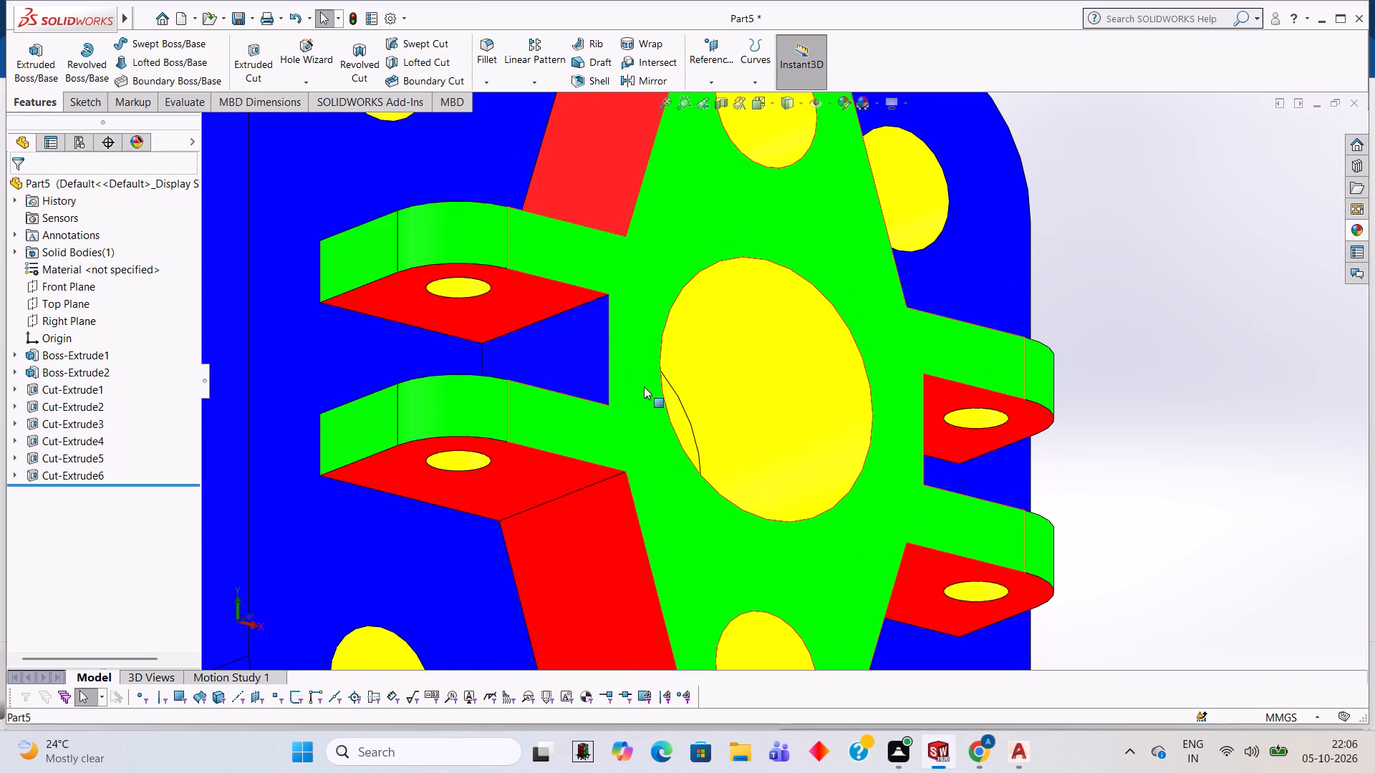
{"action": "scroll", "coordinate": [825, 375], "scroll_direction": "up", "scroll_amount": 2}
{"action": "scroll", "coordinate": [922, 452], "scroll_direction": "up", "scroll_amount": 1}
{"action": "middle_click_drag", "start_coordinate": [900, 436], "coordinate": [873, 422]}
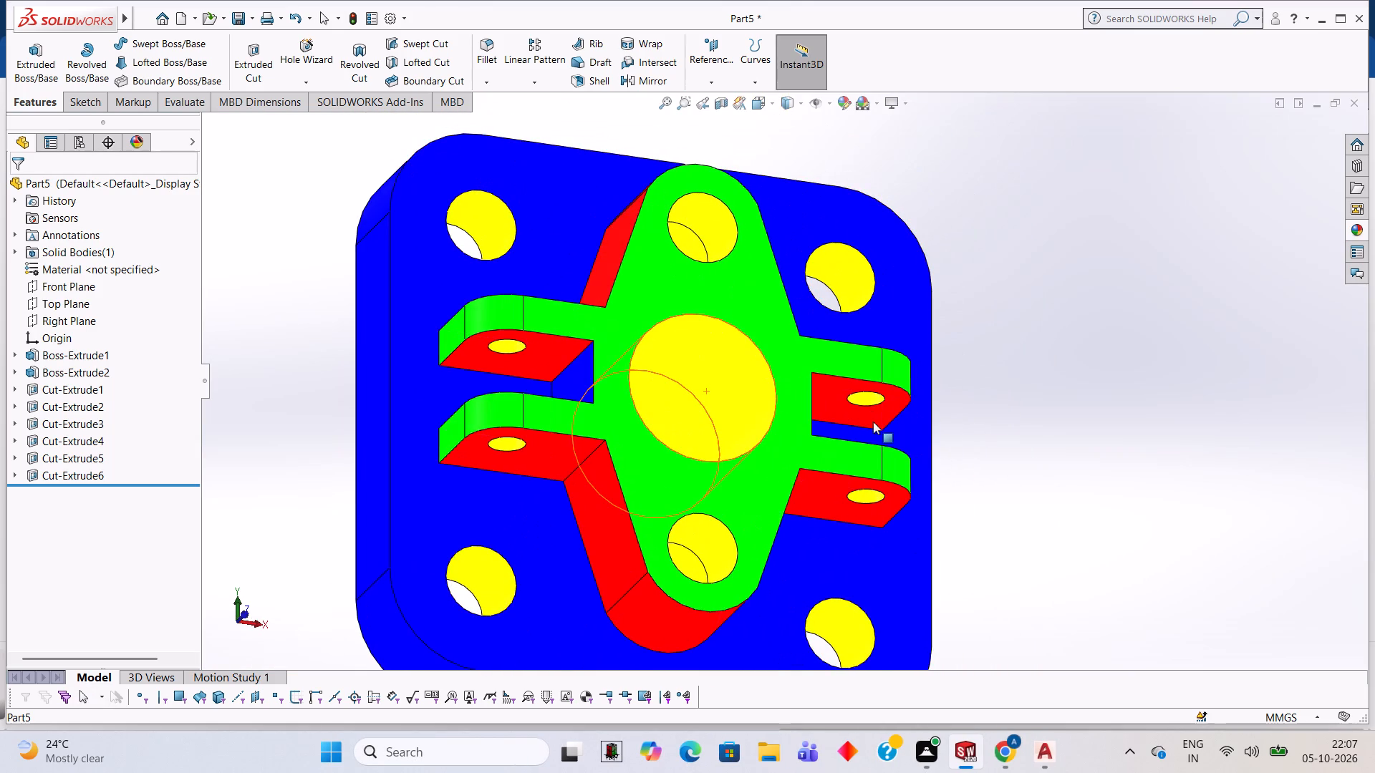
Examine the coloured boss and lugs from the front and both sides for faces still needing a colour change.
{"action": "scroll", "coordinate": [895, 470], "scroll_direction": "up", "scroll_amount": 2}
{"action": "scroll", "coordinate": [754, 430], "scroll_direction": "up", "scroll_amount": 2}
{"action": "middle_click_drag", "start_coordinate": [747, 339], "coordinate": [723, 404]}
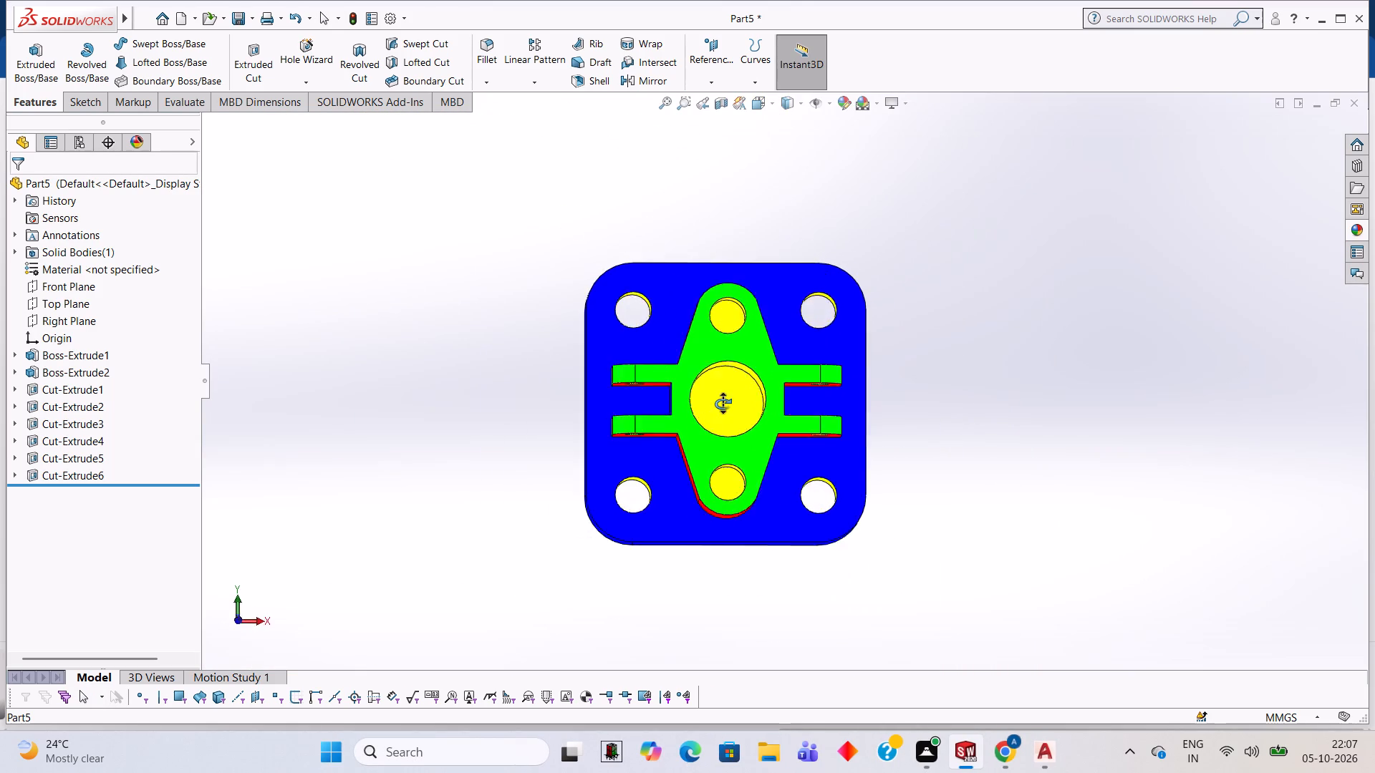
{"action": "middle_click_drag", "start_coordinate": [723, 404], "coordinate": [712, 326]}
{"action": "middle_click_drag", "start_coordinate": [805, 287], "coordinate": [756, 384]}
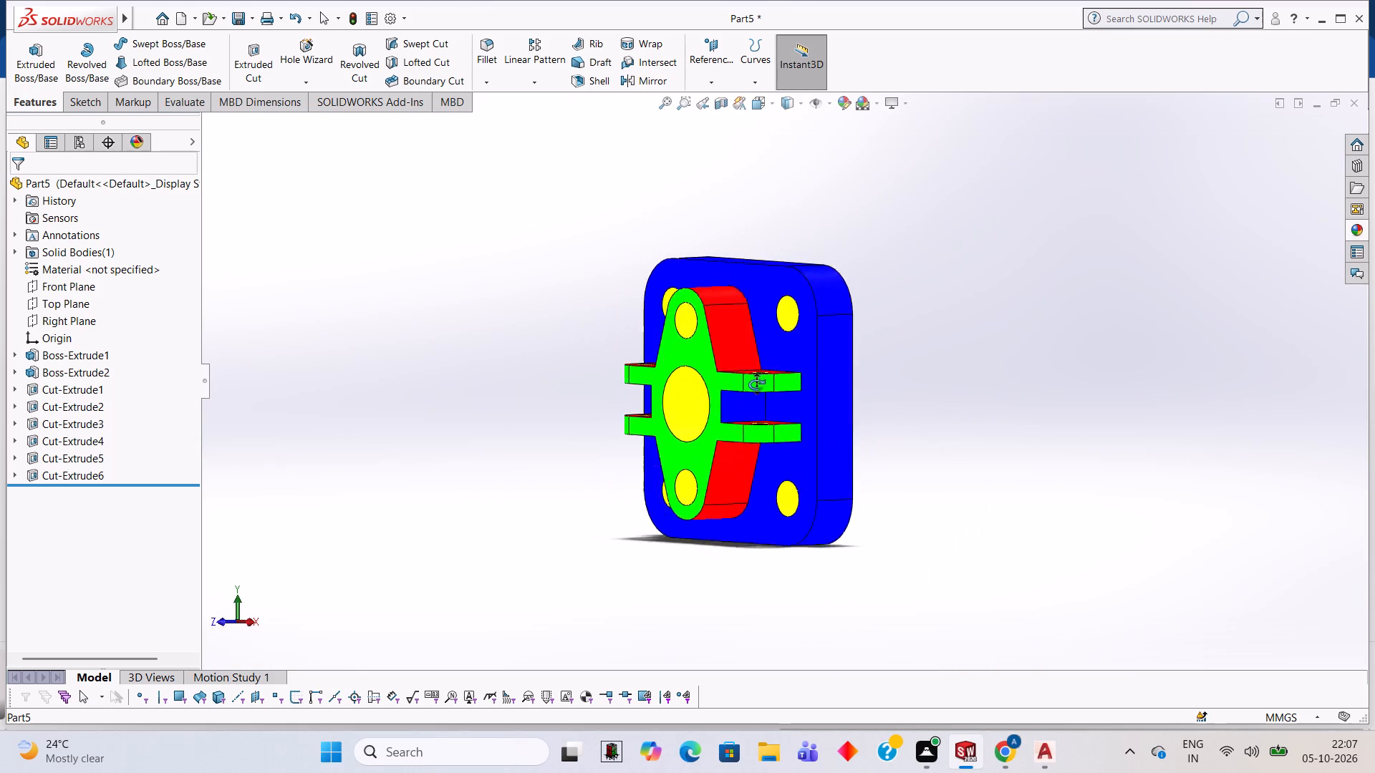
{"action": "middle_click_drag", "start_coordinate": [756, 384], "coordinate": [893, 404]}
{"action": "middle_click_drag", "start_coordinate": [884, 400], "coordinate": [858, 379]}
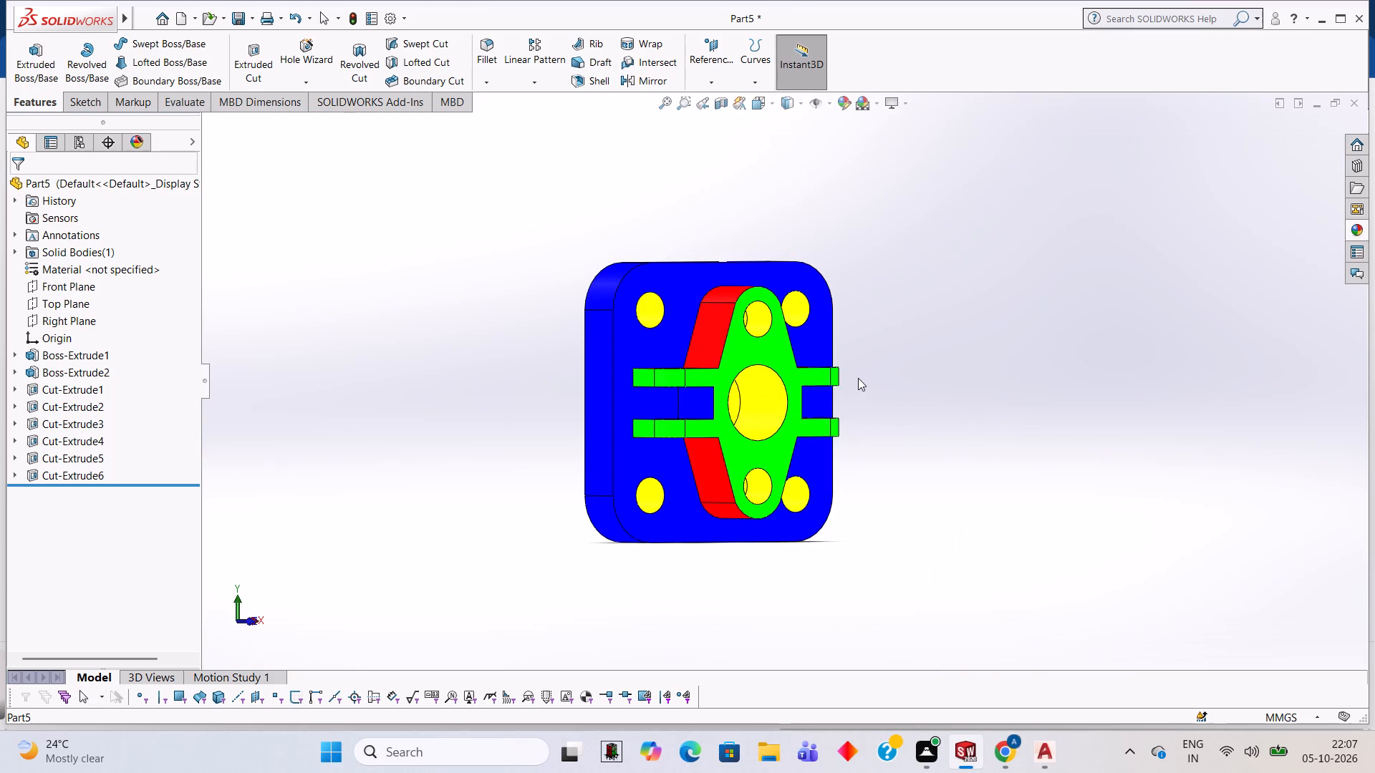
{"action": "middle_click_drag", "start_coordinate": [831, 394], "coordinate": [669, 402]}
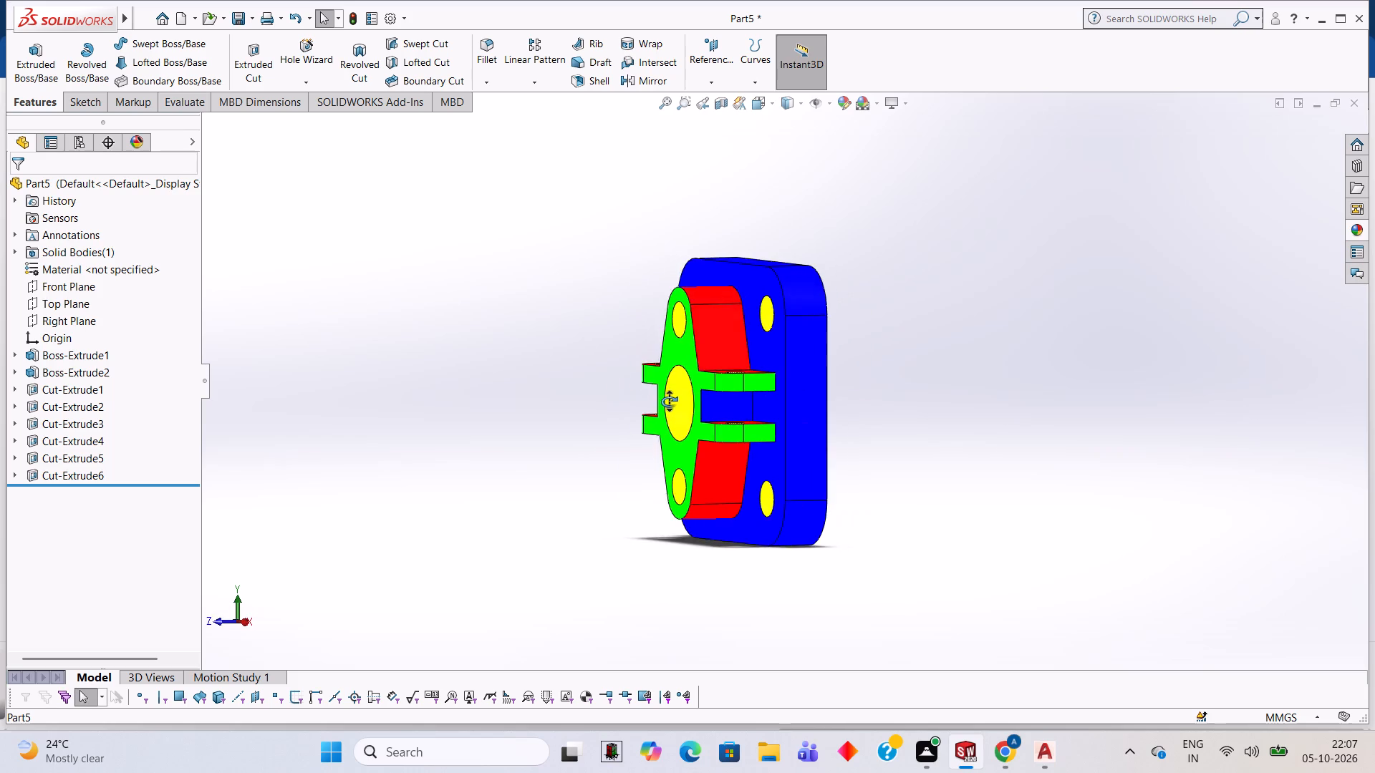
{"action": "middle_click_drag", "start_coordinate": [669, 402], "coordinate": [844, 387]}
Apply the Red LED appearance to the blue side face of the boss between the two left lugs.
{"action": "scroll", "coordinate": [657, 390], "scroll_direction": "down", "scroll_amount": 4}
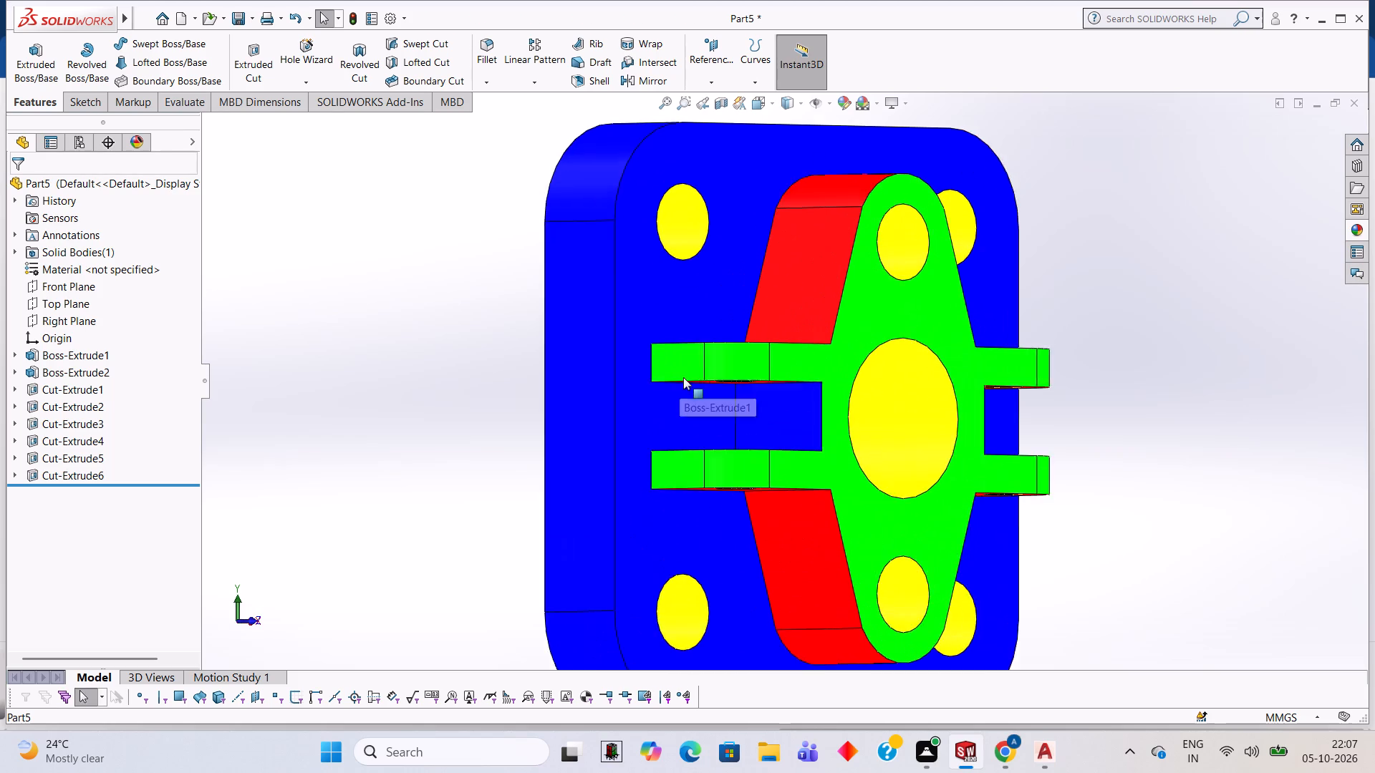
{"action": "scroll", "coordinate": [683, 377], "scroll_direction": "down", "scroll_amount": 2}
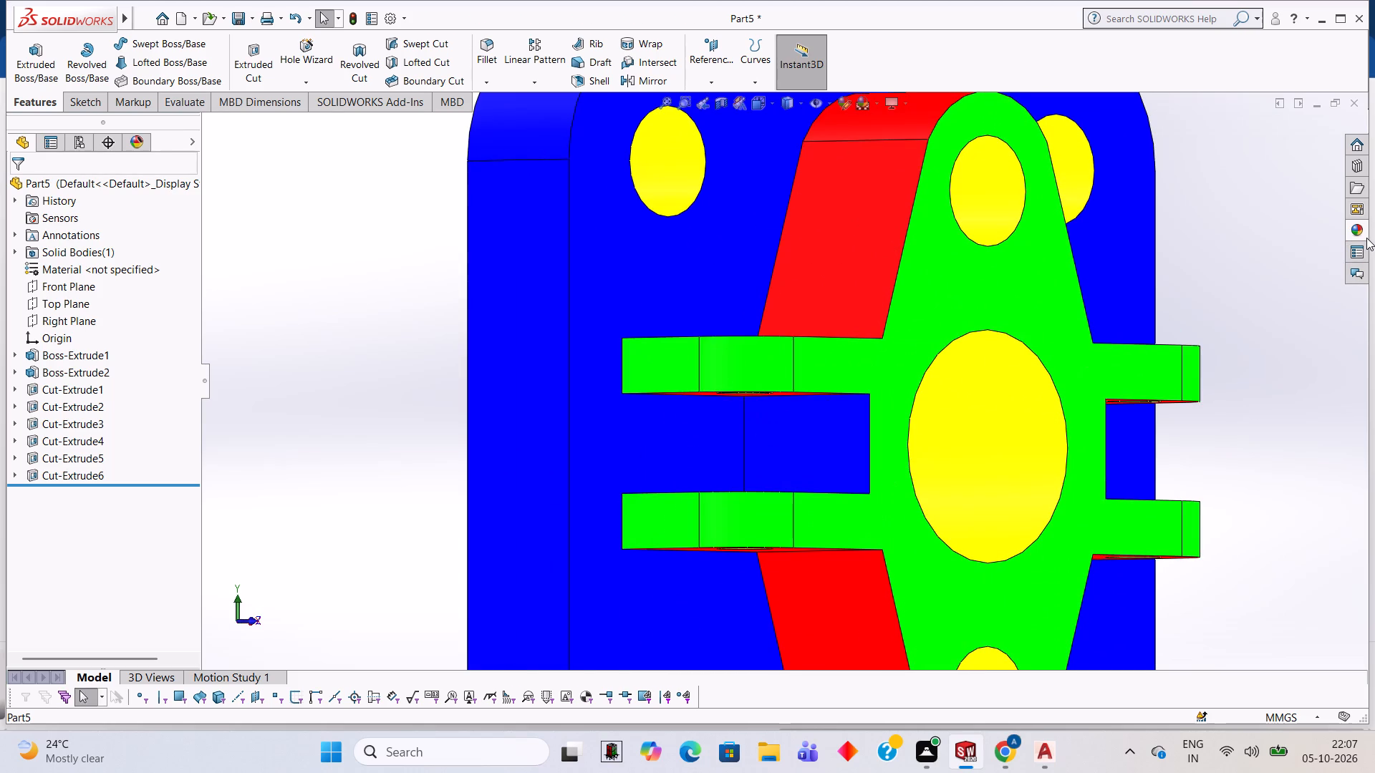
{"action": "left_click", "coordinate": [1366, 238]}
{"action": "scroll", "coordinate": [1243, 397], "scroll_direction": "up", "scroll_amount": 4}
{"action": "left_click_drag", "start_coordinate": [1236, 399], "coordinate": [817, 497]}
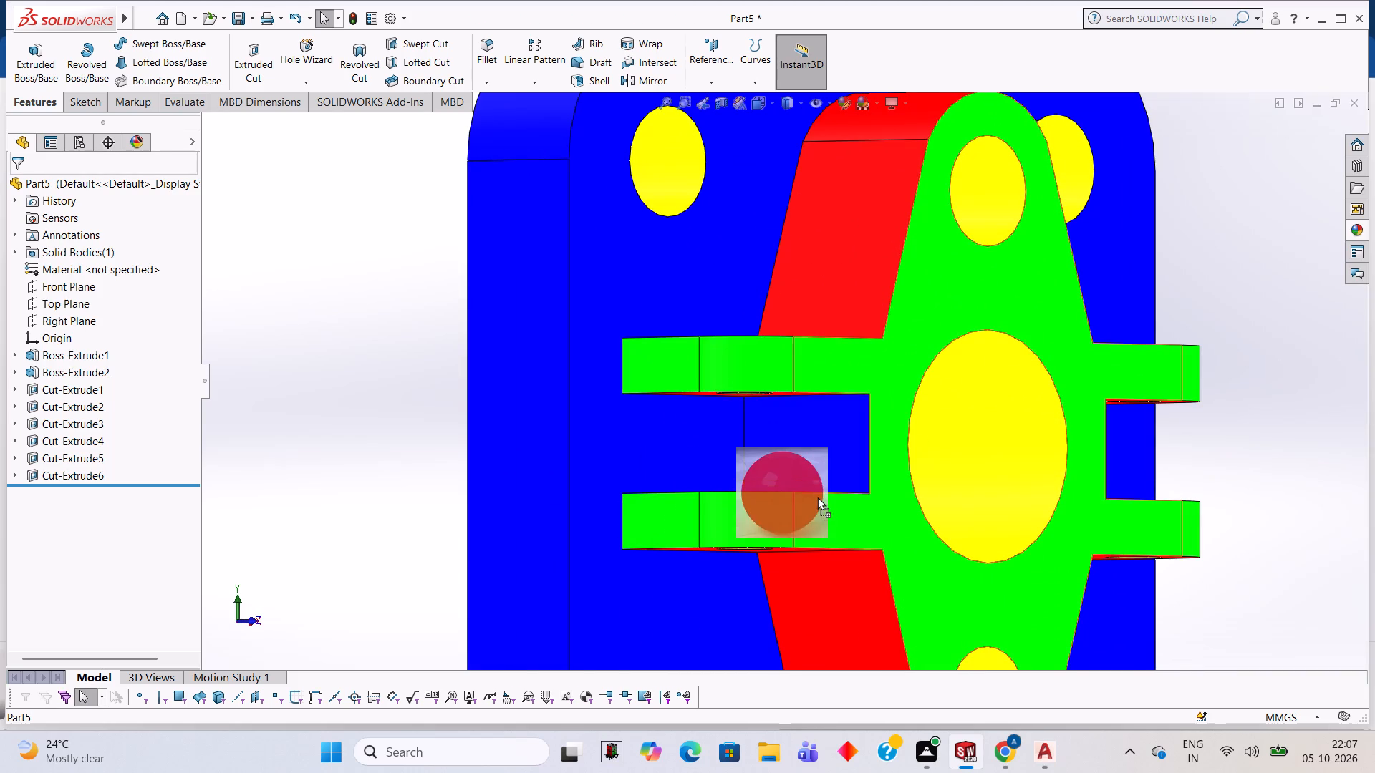
{"action": "left_click_drag", "start_coordinate": [817, 497], "coordinate": [839, 445]}
{"action": "left_click", "coordinate": [839, 445]}
Apply the Red LED appearance to the blue side face of the boss between the two right lugs.
{"action": "scroll", "coordinate": [1108, 449], "scroll_direction": "up", "scroll_amount": 3}
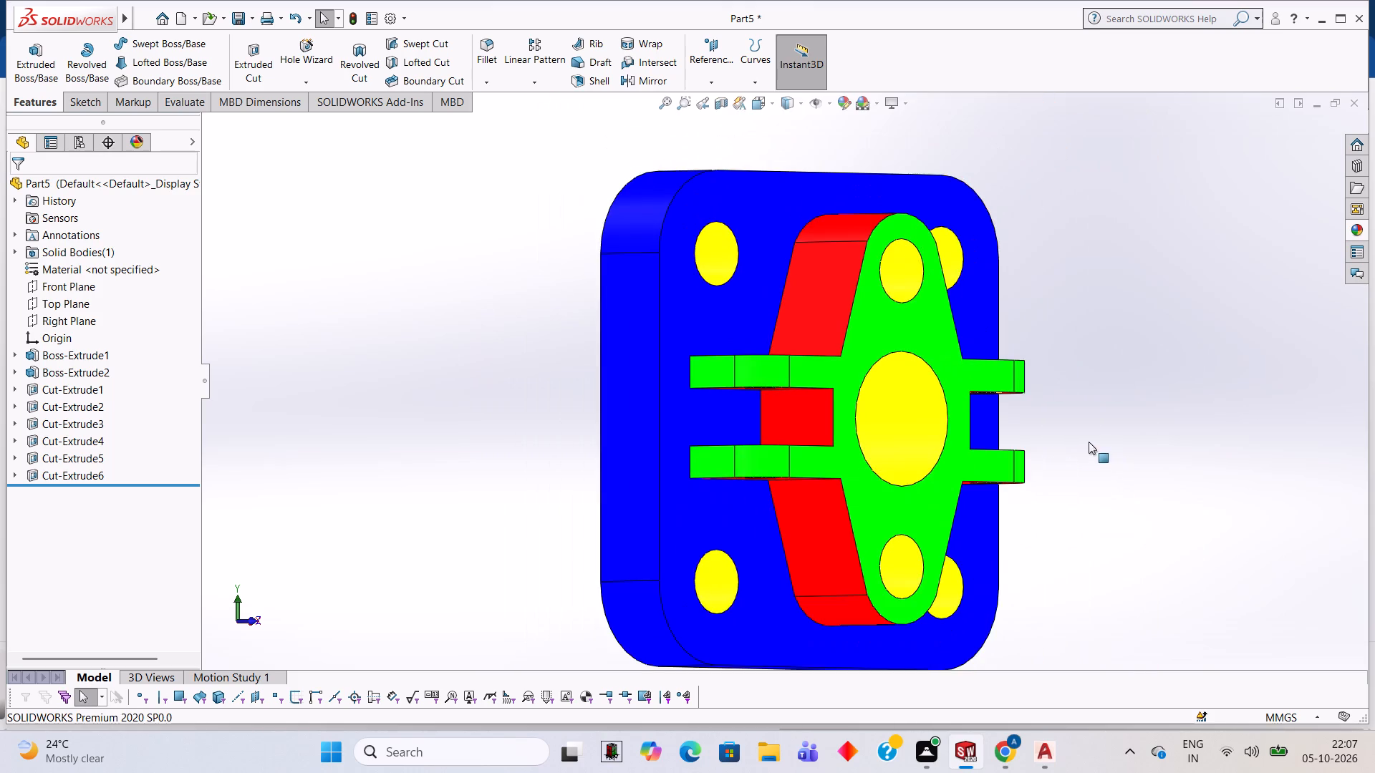
{"action": "middle_click_drag", "start_coordinate": [1080, 442], "coordinate": [912, 453]}
{"action": "scroll", "coordinate": [912, 453], "scroll_direction": "up", "scroll_amount": 1}
{"action": "scroll", "coordinate": [883, 444], "scroll_direction": "down", "scroll_amount": 3}
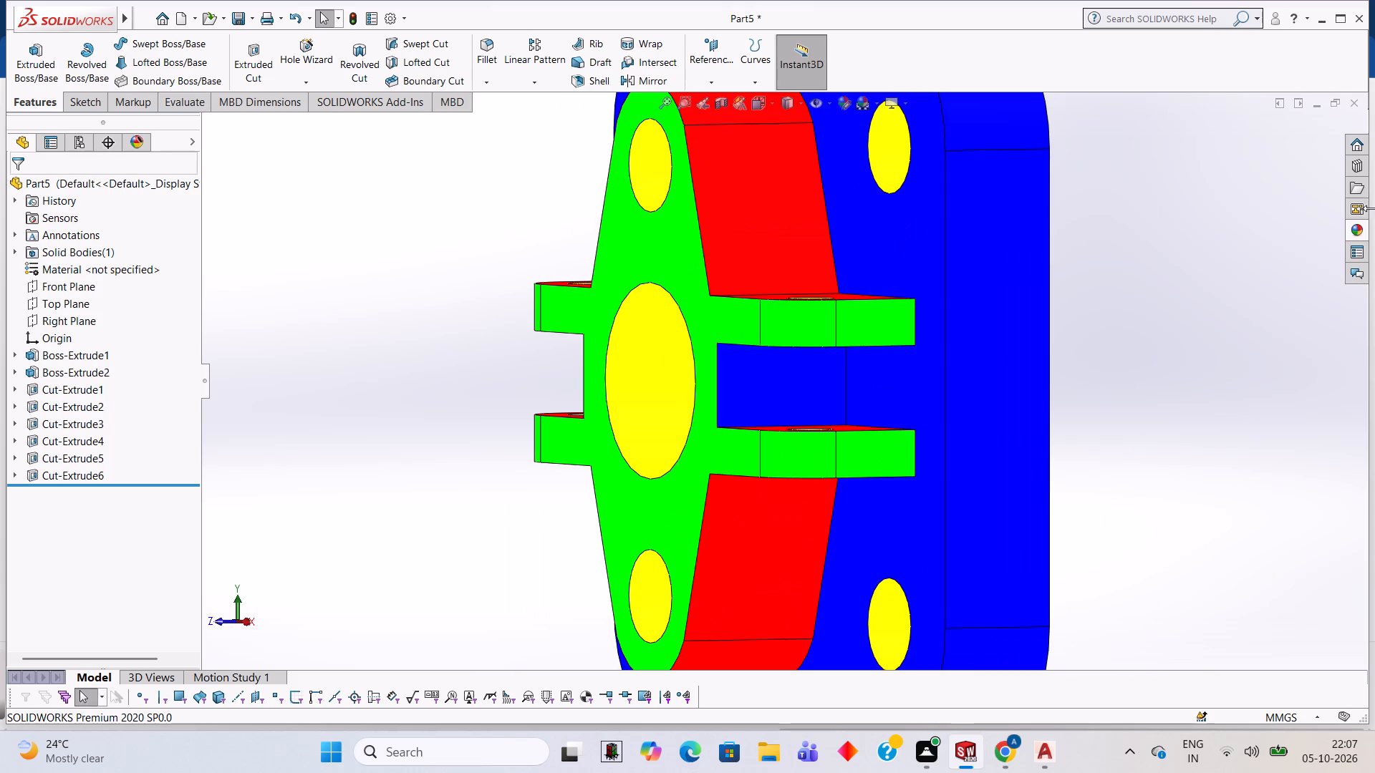
{"action": "left_click", "coordinate": [1359, 228]}
{"action": "left_click_drag", "start_coordinate": [1199, 394], "coordinate": [794, 414]}
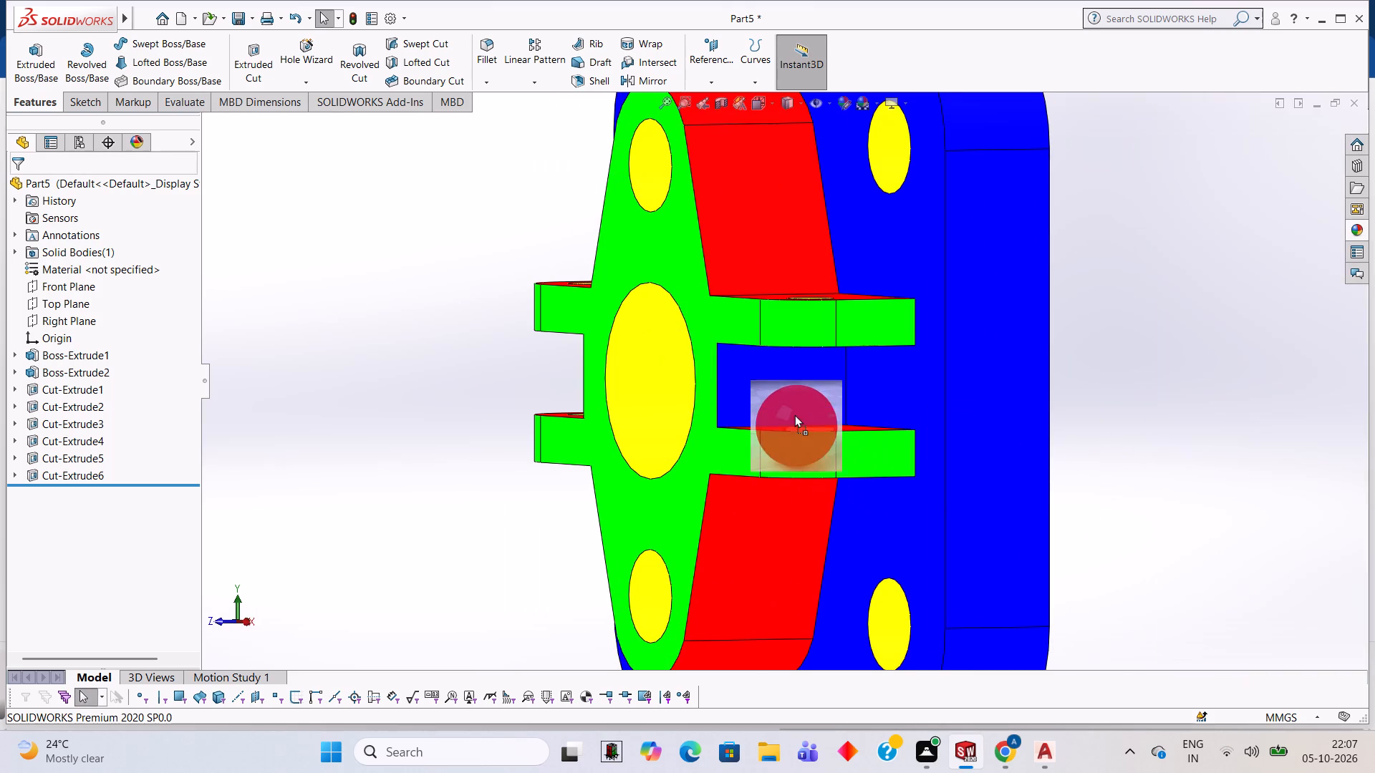
{"action": "left_click_drag", "start_coordinate": [794, 414], "coordinate": [794, 400]}
{"action": "left_click", "coordinate": [794, 400]}
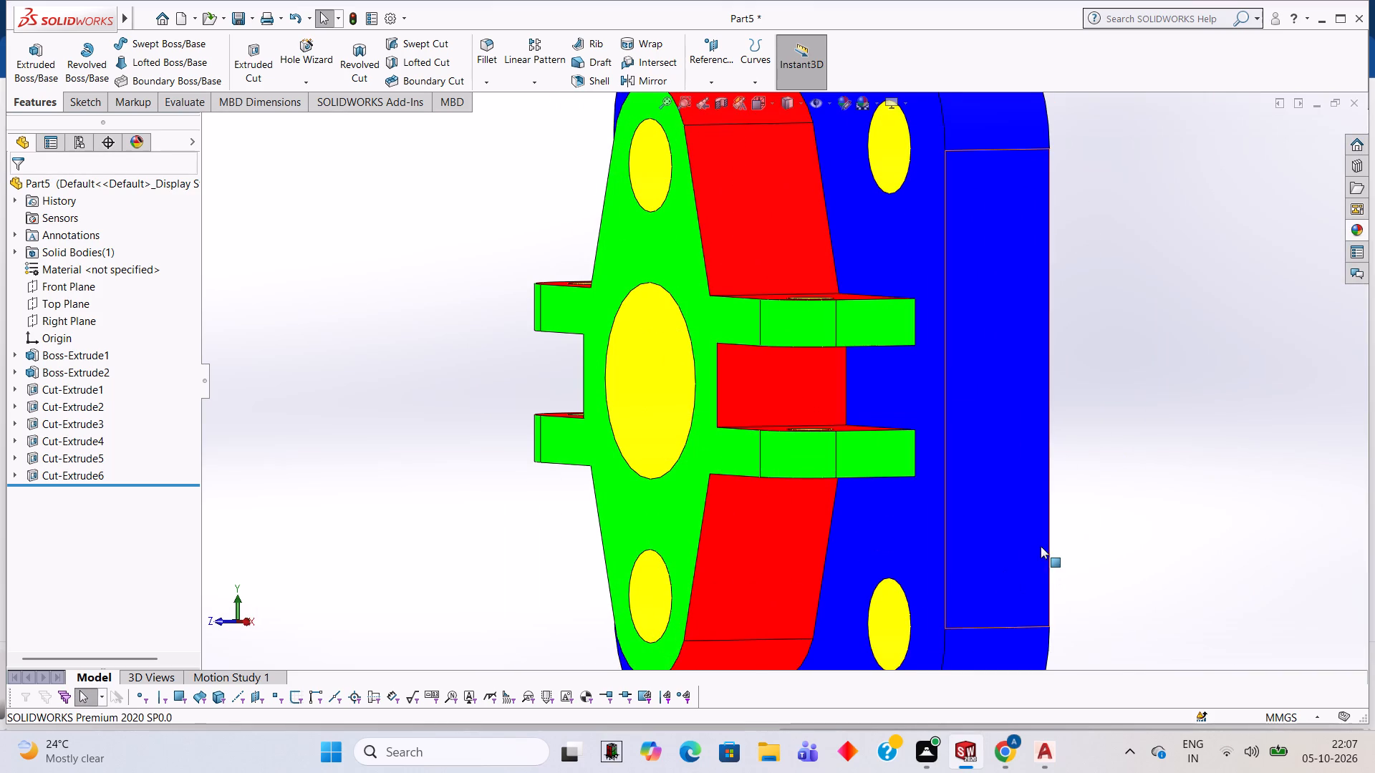
Examine the colouring of the whole part from the front, sides and back, including the base block's outer edges.
{"action": "scroll", "coordinate": [922, 365], "scroll_direction": "up", "scroll_amount": 5}
{"action": "middle_click_drag", "start_coordinate": [835, 397], "coordinate": [1015, 439]}
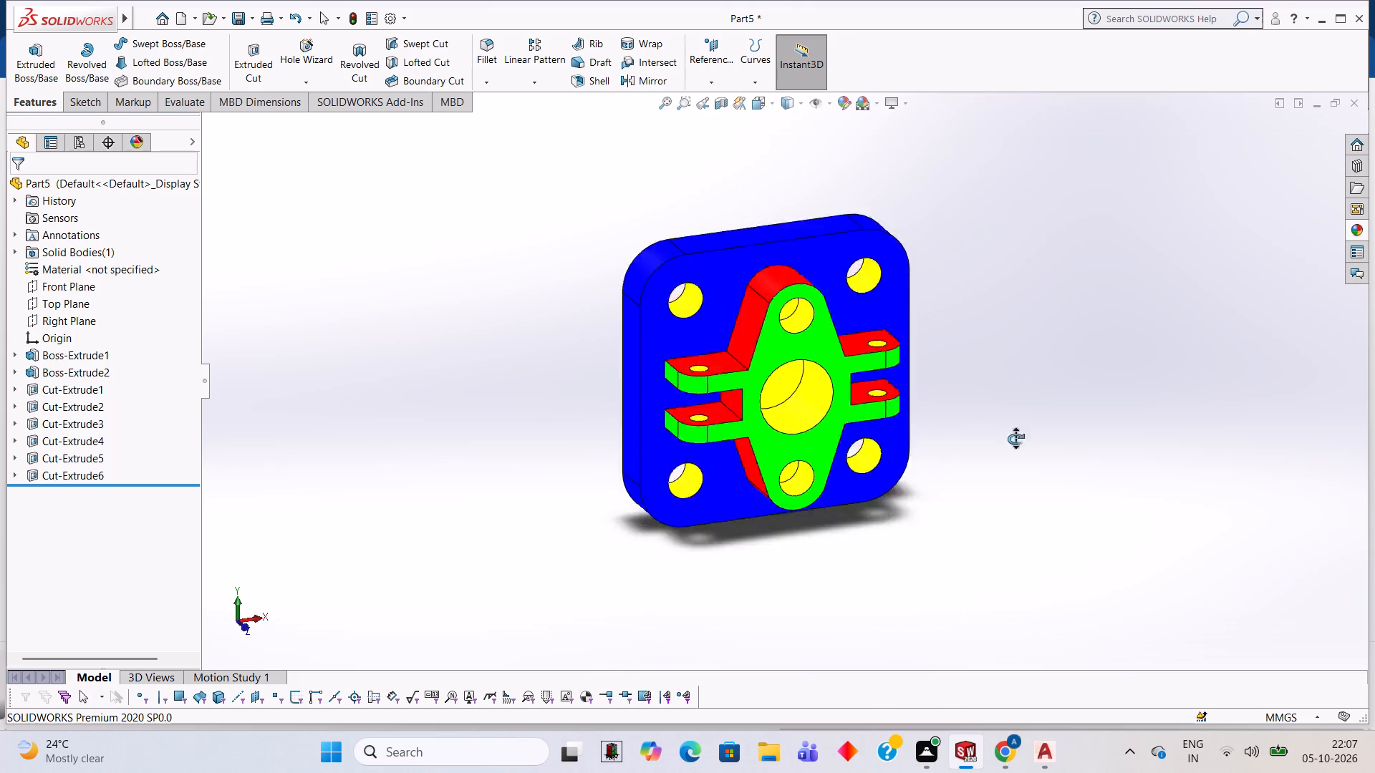
{"action": "middle_click_drag", "start_coordinate": [1015, 439], "coordinate": [1014, 522]}
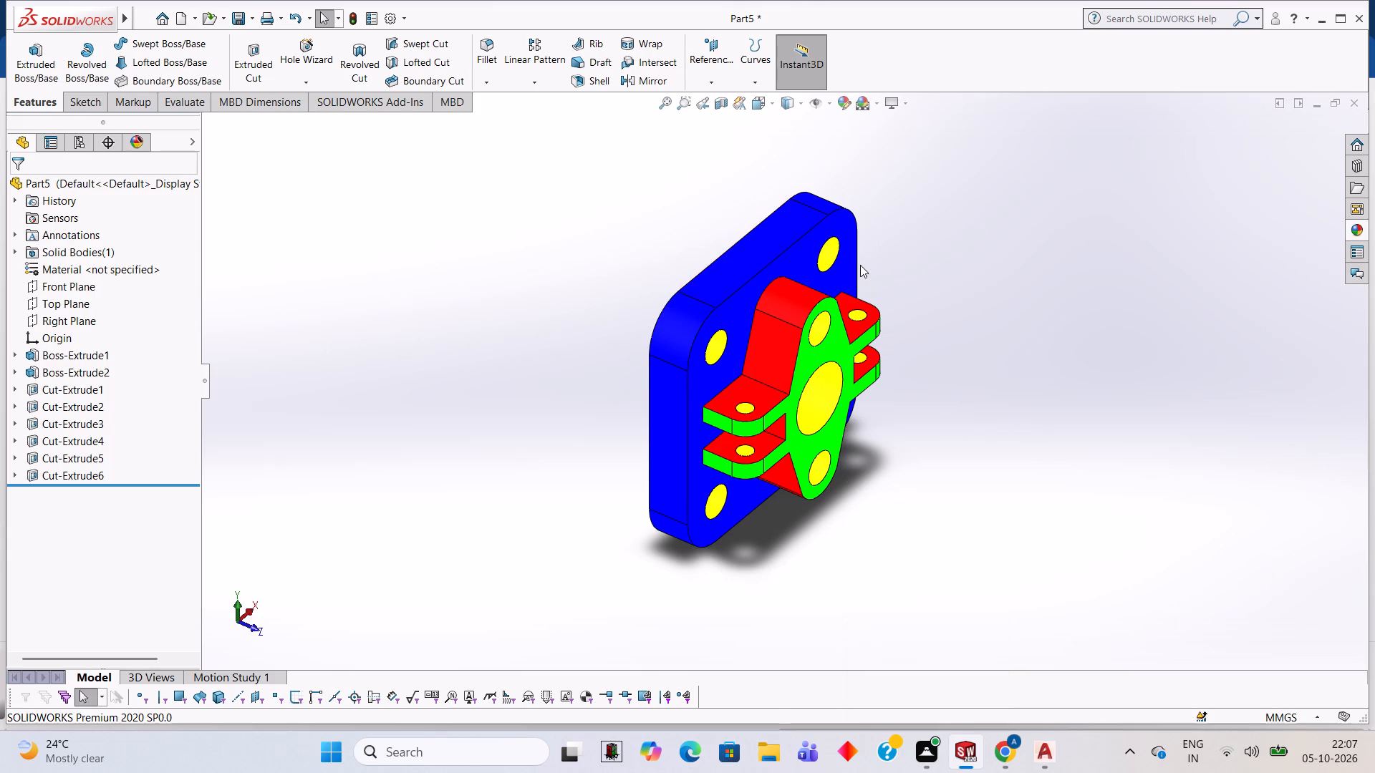
{"action": "middle_click_drag", "start_coordinate": [896, 299], "coordinate": [987, 475]}
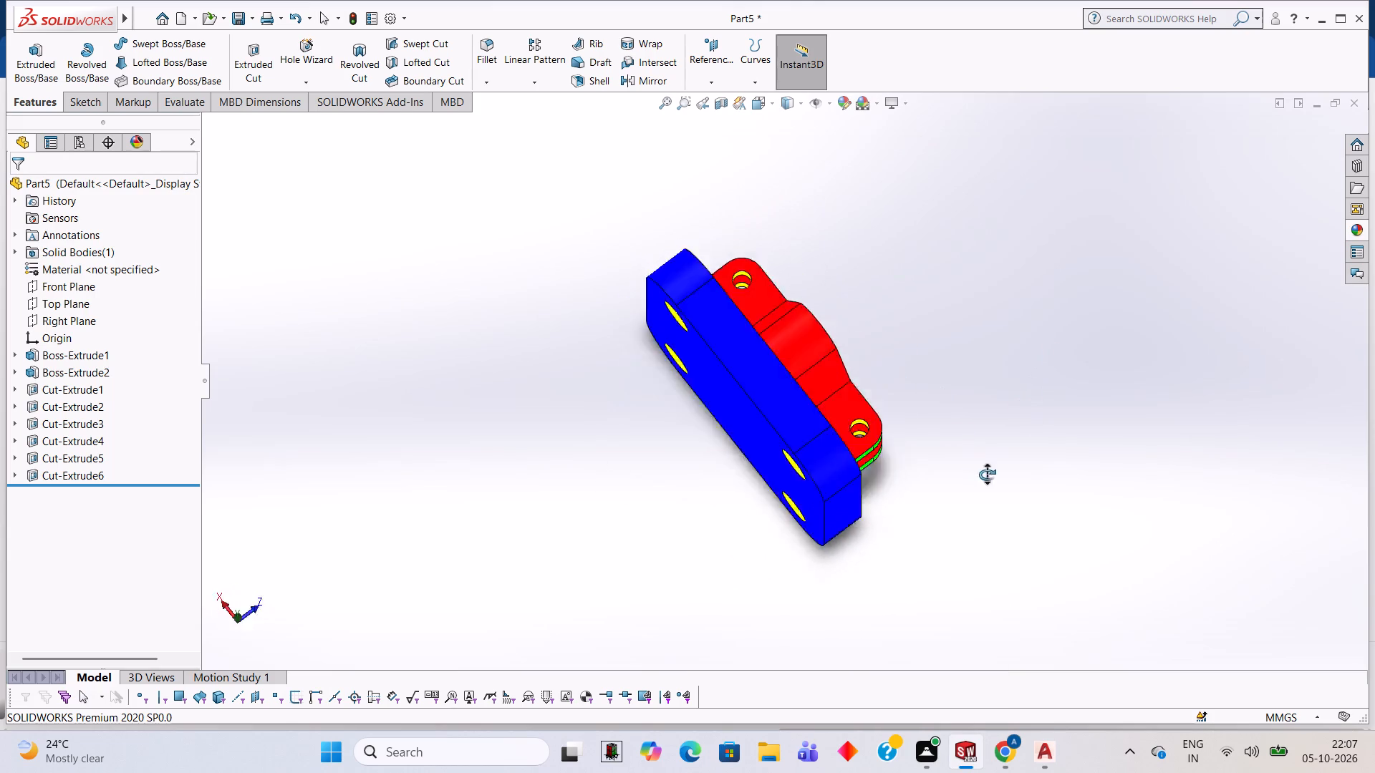
{"action": "middle_click_drag", "start_coordinate": [987, 475], "coordinate": [975, 425]}
{"action": "middle_click_drag", "start_coordinate": [1010, 482], "coordinate": [953, 399]}
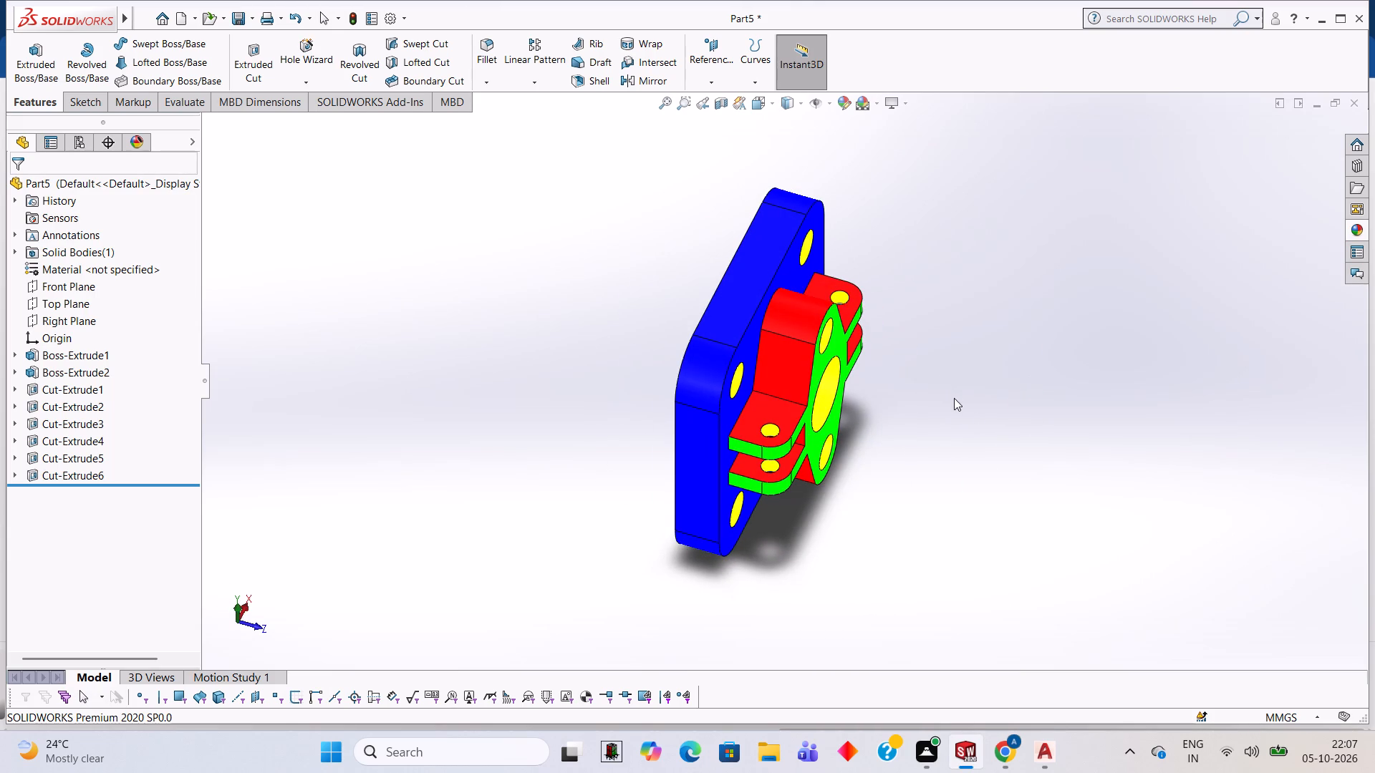
{"action": "middle_click_drag", "start_coordinate": [932, 204], "coordinate": [1081, 306]}
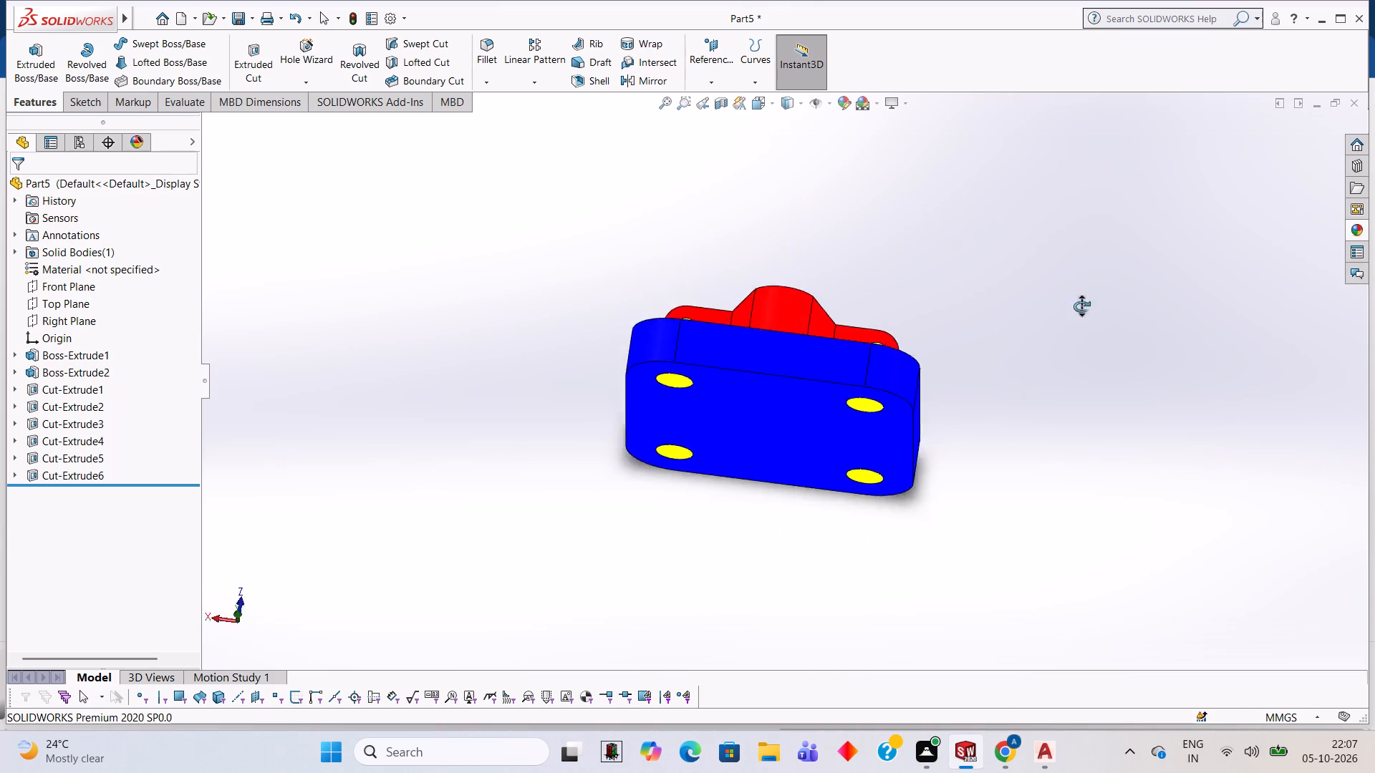
{"action": "middle_click_drag", "start_coordinate": [1081, 306], "coordinate": [1033, 365]}
{"action": "middle_click_drag", "start_coordinate": [938, 402], "coordinate": [899, 297]}
{"action": "scroll", "coordinate": [830, 401], "scroll_direction": "down", "scroll_amount": 4}
{"action": "scroll", "coordinate": [825, 406], "scroll_direction": "up", "scroll_amount": 1}
{"action": "scroll", "coordinate": [748, 441], "scroll_direction": "down", "scroll_amount": 1}
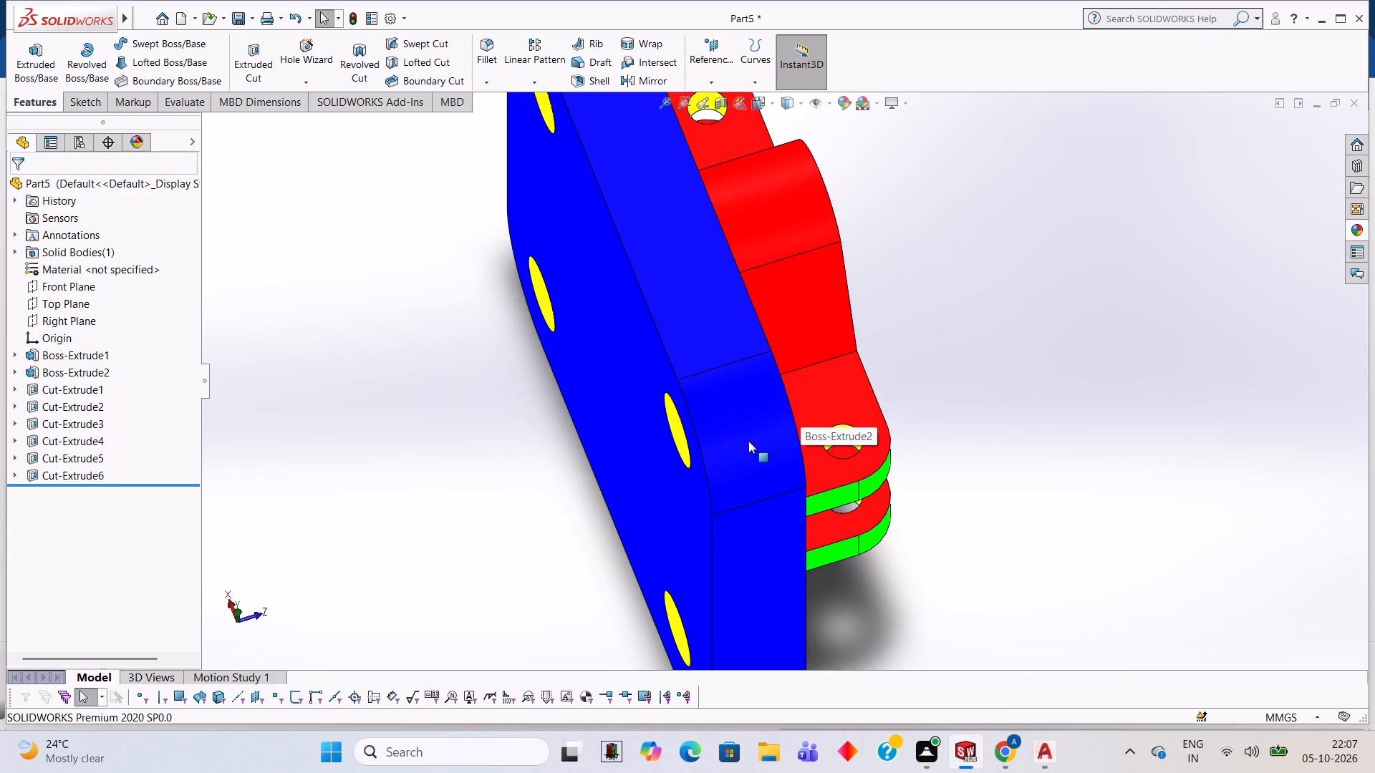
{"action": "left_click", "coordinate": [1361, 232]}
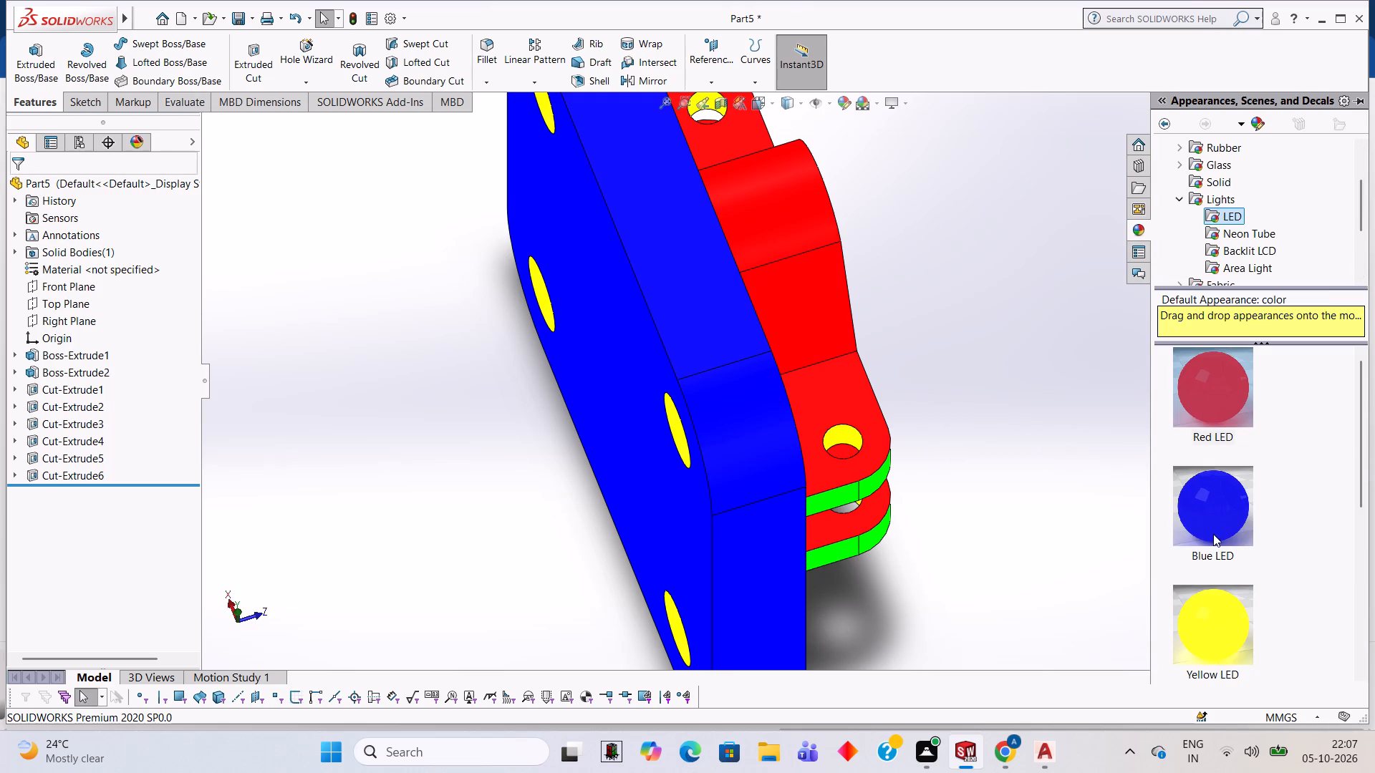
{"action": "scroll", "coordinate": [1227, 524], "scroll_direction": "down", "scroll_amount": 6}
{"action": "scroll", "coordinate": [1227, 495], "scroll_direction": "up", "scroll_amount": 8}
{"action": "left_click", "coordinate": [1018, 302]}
Apply the Green LED appearance to the base block's lower-right rounded corner face.
{"action": "middle_click_drag", "start_coordinate": [1049, 302], "coordinate": [908, 278]}
{"action": "scroll", "coordinate": [912, 294], "scroll_direction": "up", "scroll_amount": 5}
{"action": "middle_click_drag", "start_coordinate": [1063, 415], "coordinate": [1025, 220]}
{"action": "middle_click_drag", "start_coordinate": [992, 467], "coordinate": [1001, 315]}
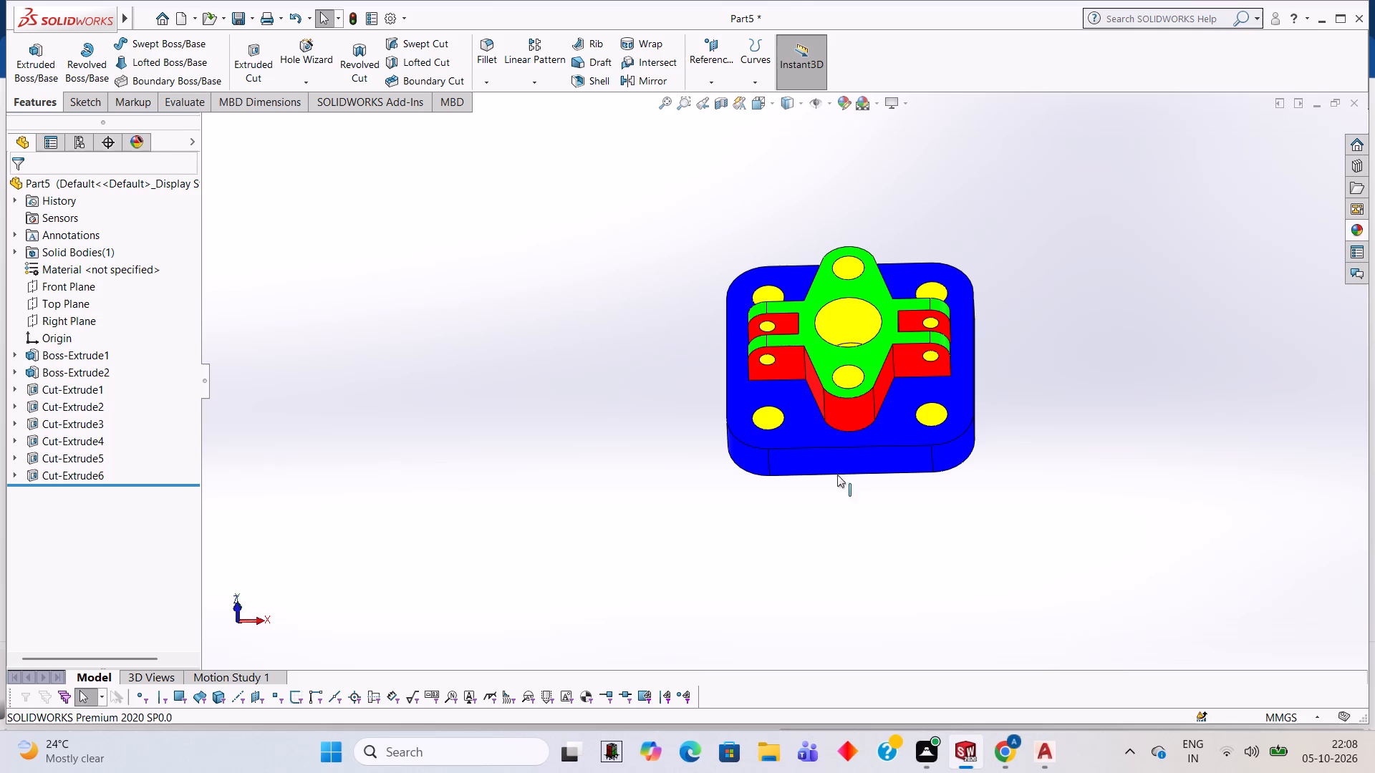
{"action": "middle_click_drag", "start_coordinate": [1056, 401], "coordinate": [977, 354]}
{"action": "scroll", "coordinate": [939, 354], "scroll_direction": "down", "scroll_amount": 3}
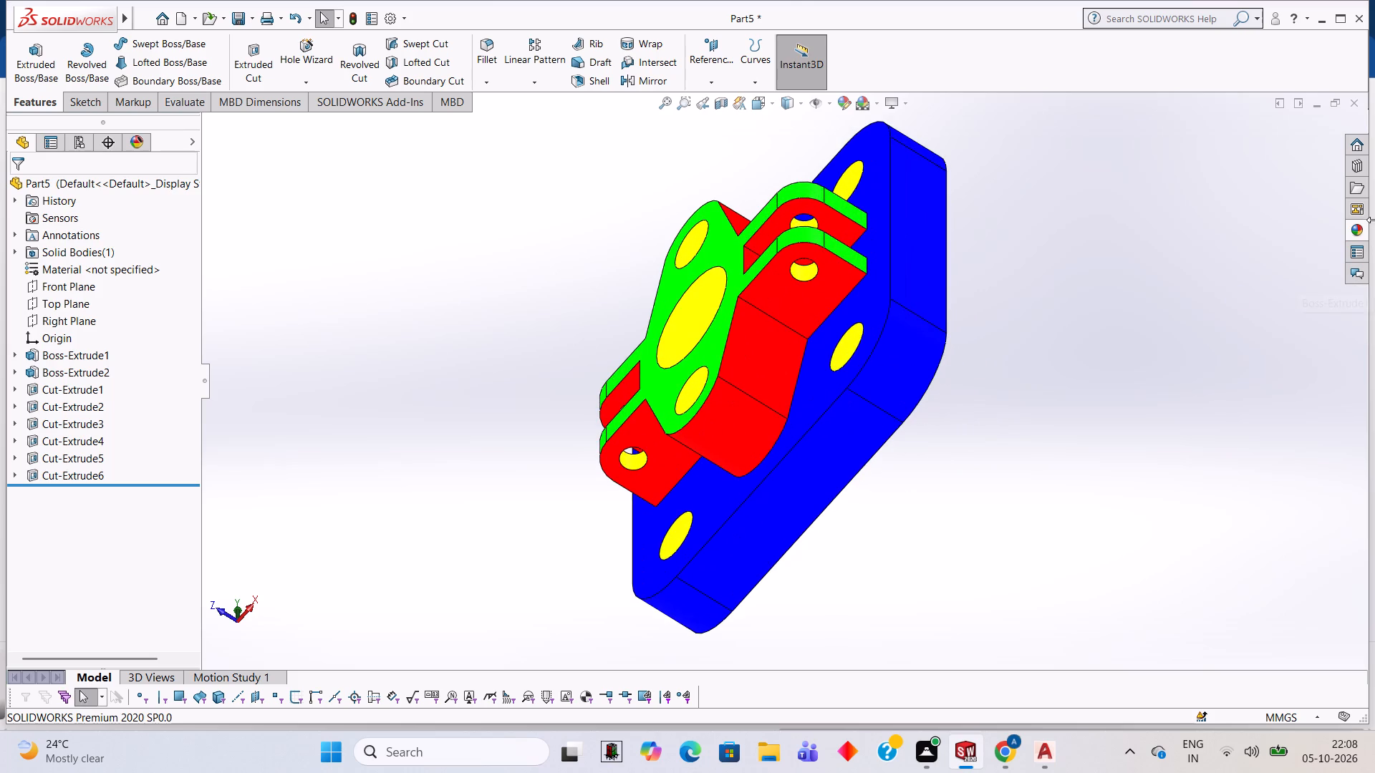
{"action": "left_click", "coordinate": [1355, 236]}
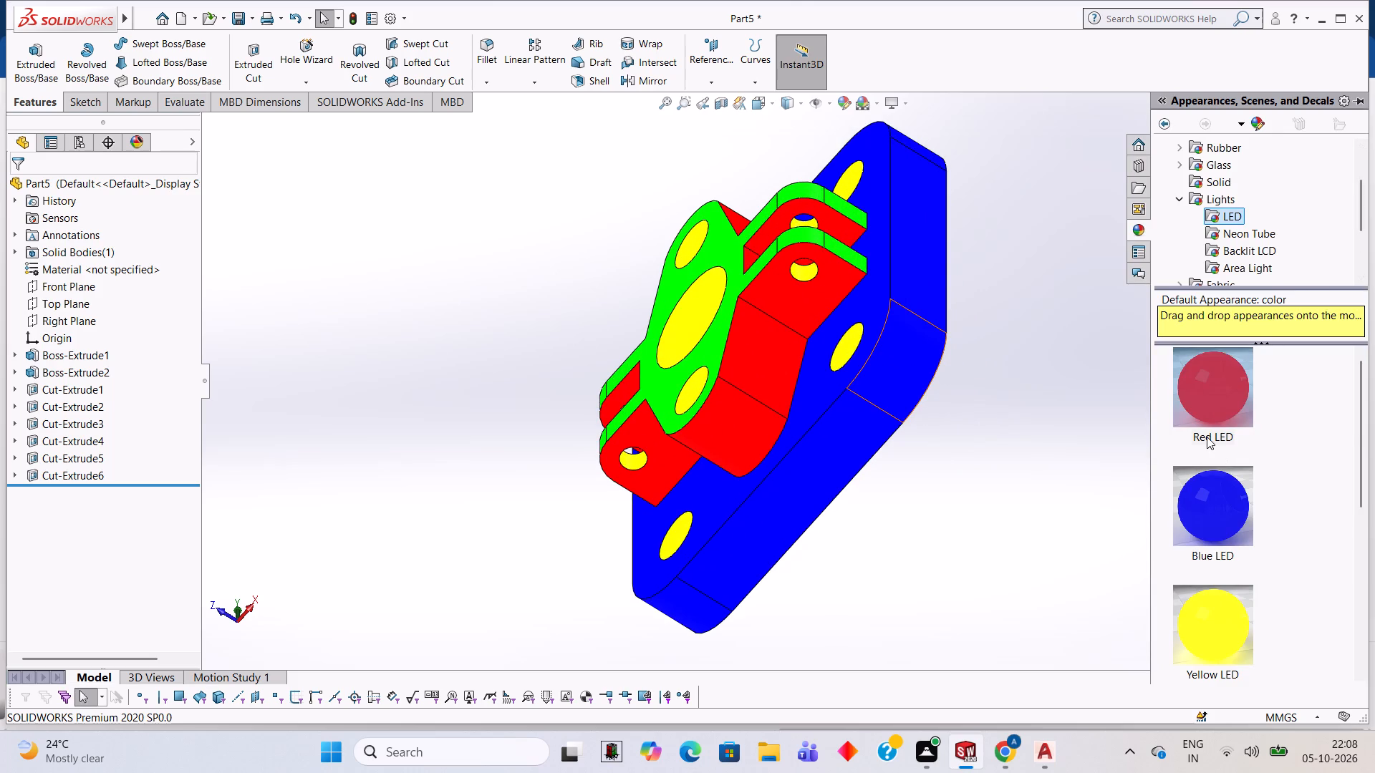
{"action": "scroll", "coordinate": [1206, 574], "scroll_direction": "down", "scroll_amount": 1}
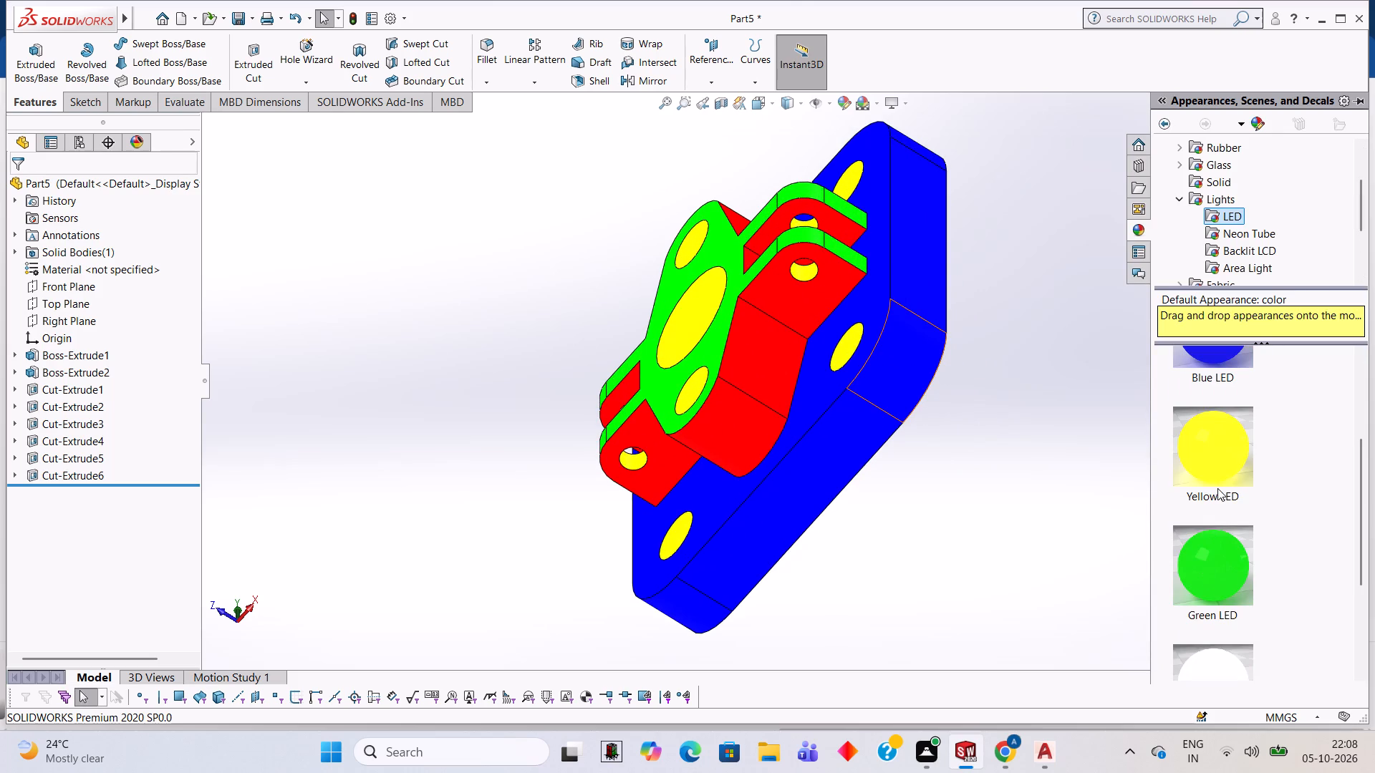
{"action": "left_click_drag", "start_coordinate": [1215, 564], "coordinate": [916, 331]}
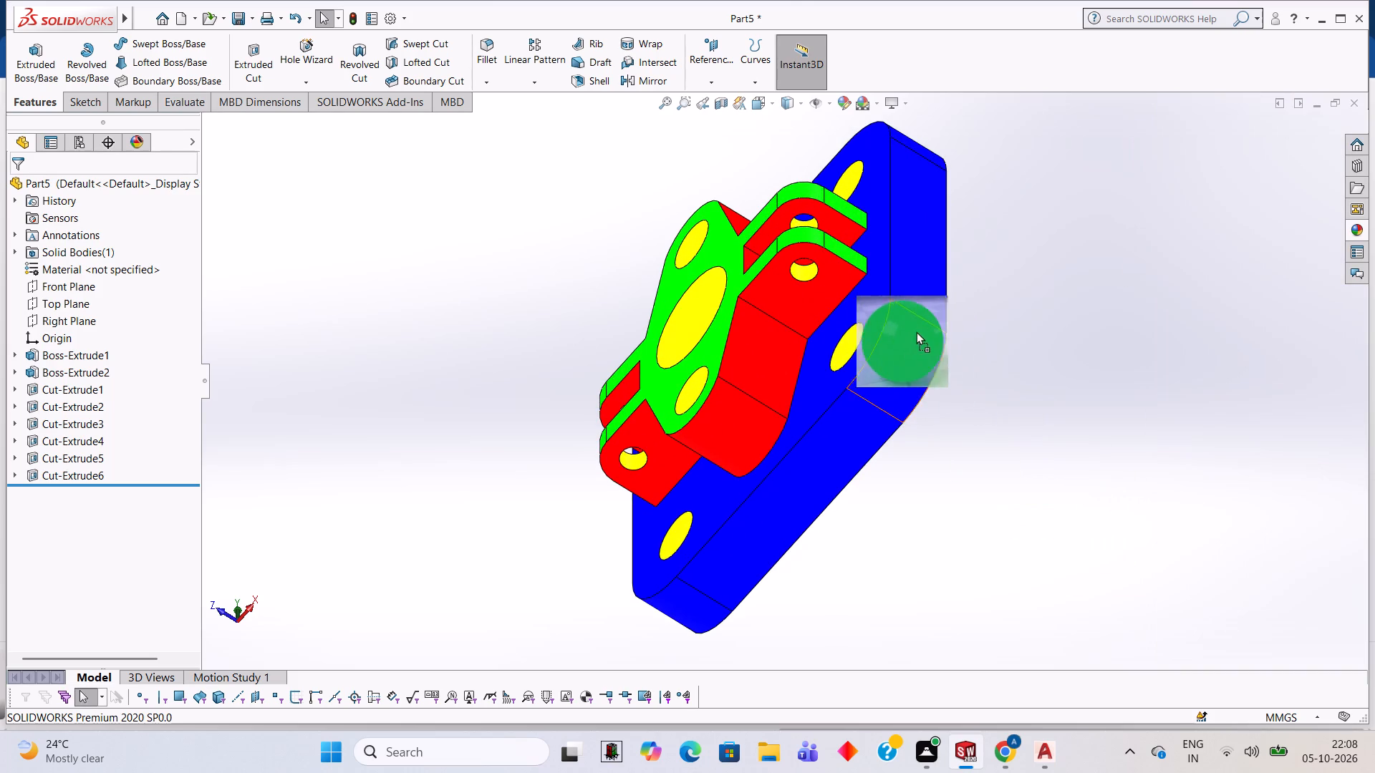
{"action": "left_click_drag", "start_coordinate": [916, 331], "coordinate": [915, 359]}
{"action": "left_click", "coordinate": [915, 359]}
Apply the Green LED appearance to the base block's upper-right rounded corner face.
{"action": "middle_click_drag", "start_coordinate": [975, 171], "coordinate": [899, 455]}
{"action": "scroll", "coordinate": [845, 208], "scroll_direction": "down", "scroll_amount": 1}
{"action": "middle_click_drag", "start_coordinate": [777, 266], "coordinate": [819, 298]}
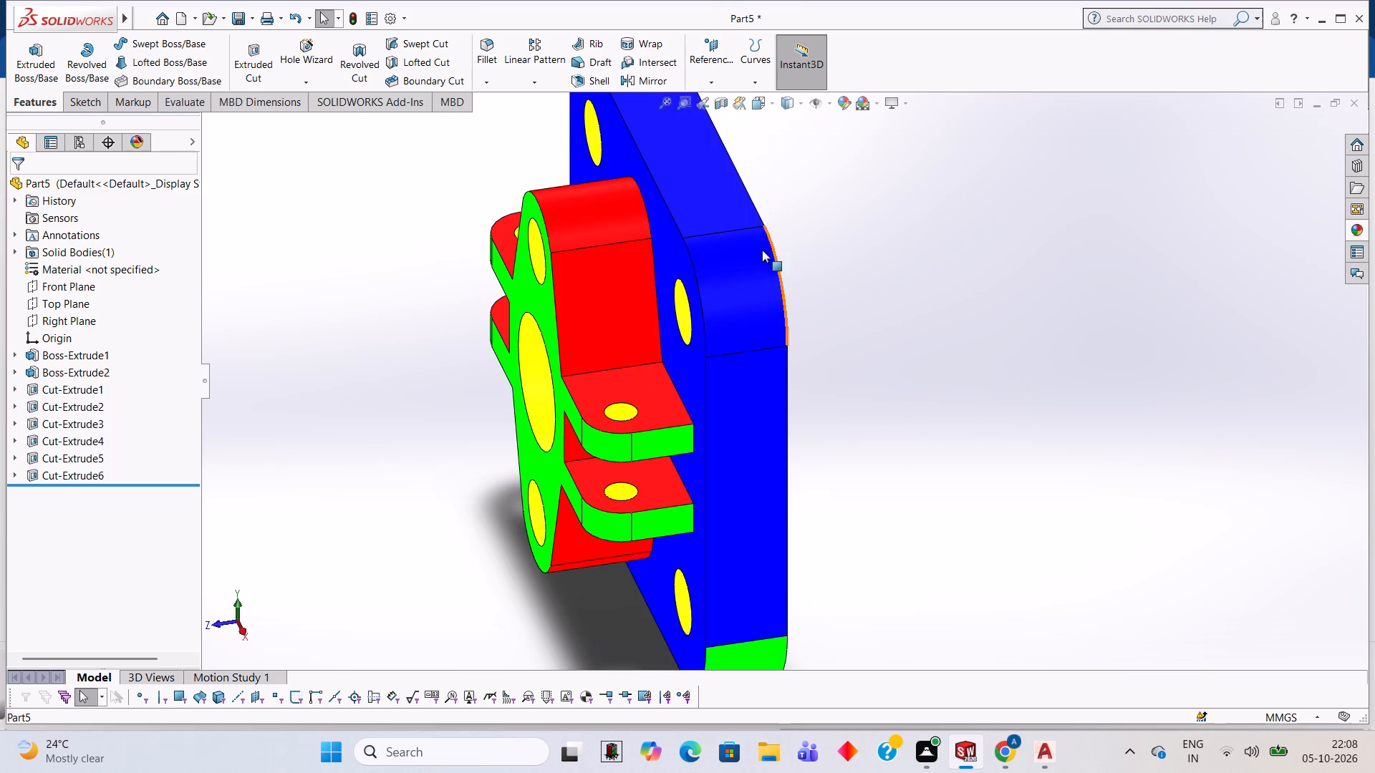
{"action": "middle_click_drag", "start_coordinate": [783, 267], "coordinate": [812, 285]}
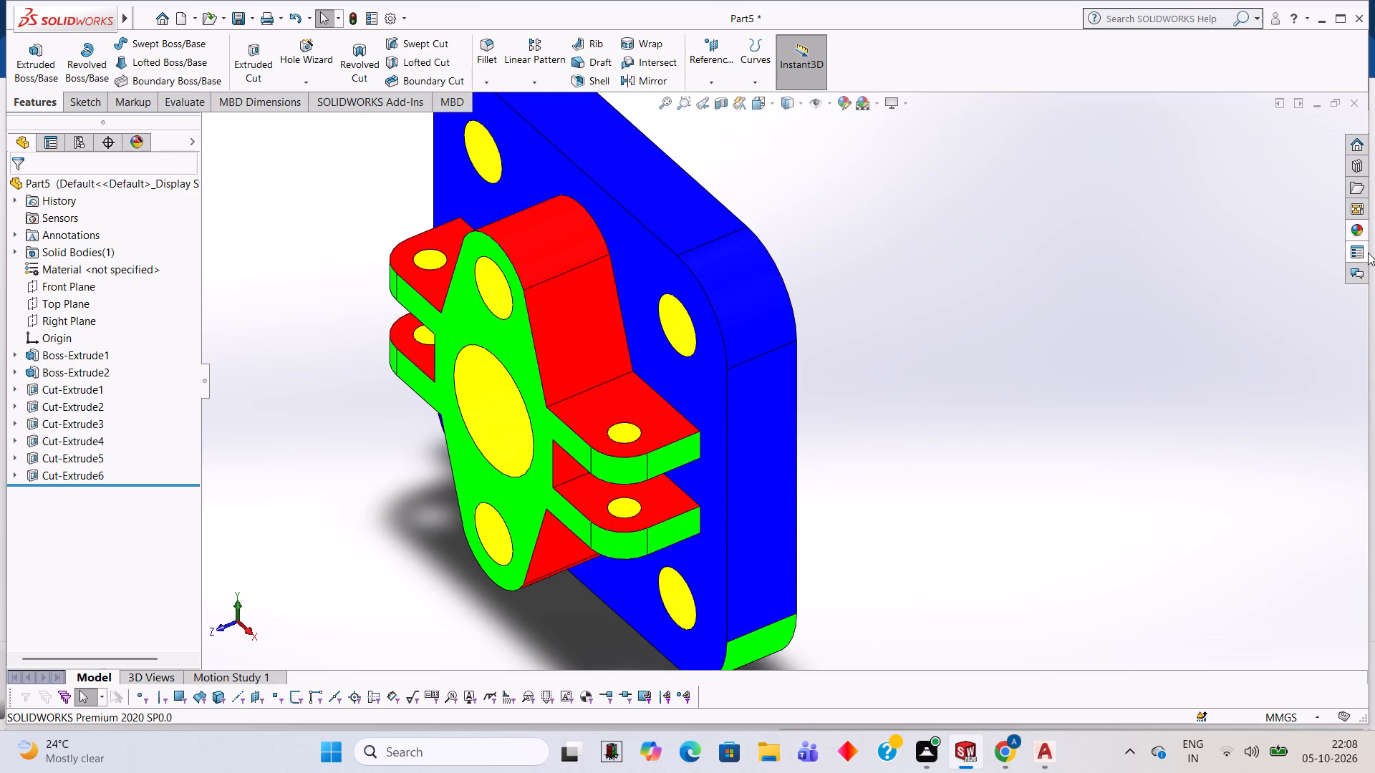
{"action": "left_click", "coordinate": [1354, 232]}
{"action": "left_click_drag", "start_coordinate": [1223, 548], "coordinate": [854, 303]}
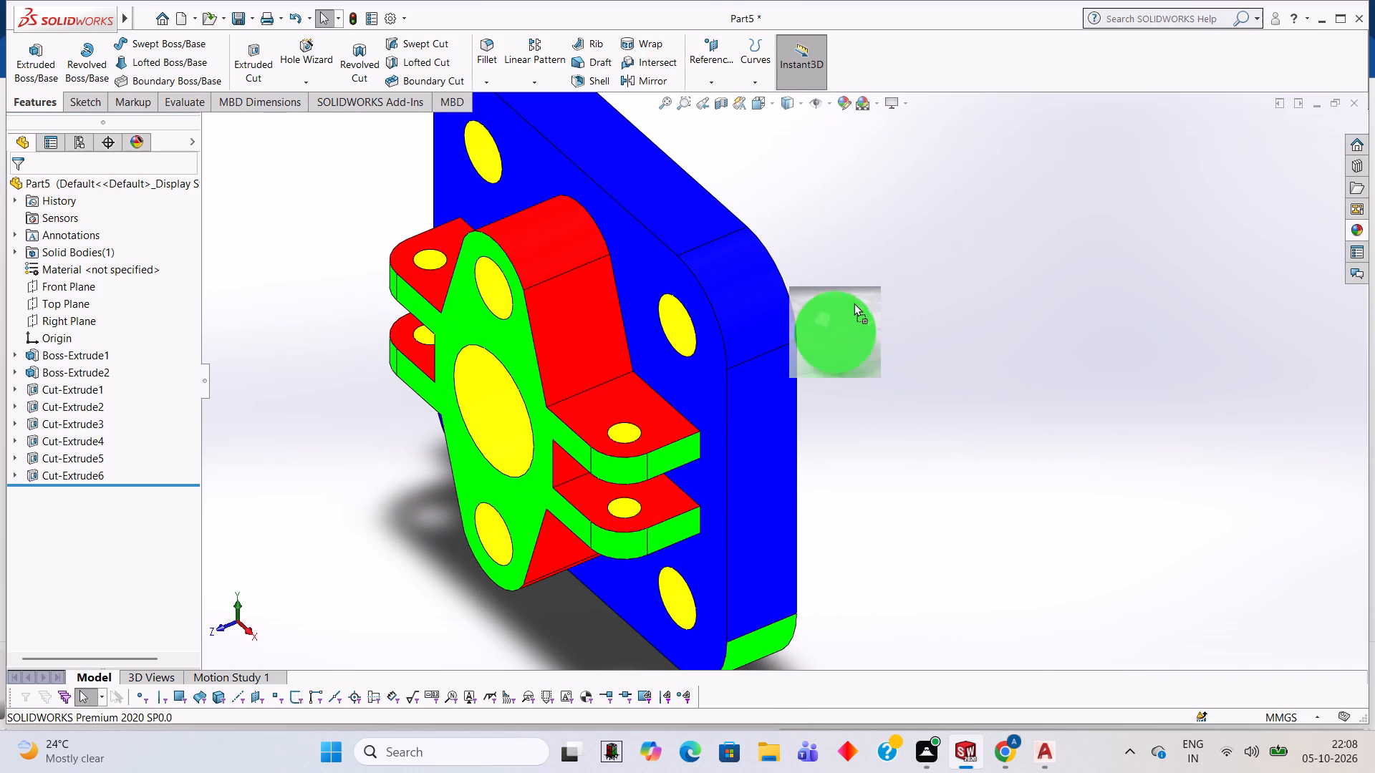
{"action": "left_click_drag", "start_coordinate": [854, 303], "coordinate": [762, 272]}
{"action": "left_click", "coordinate": [762, 272]}
Apply the Green LED appearance to the base block's upper-left rounded corner face.
{"action": "scroll", "coordinate": [723, 218], "scroll_direction": "up", "scroll_amount": 4}
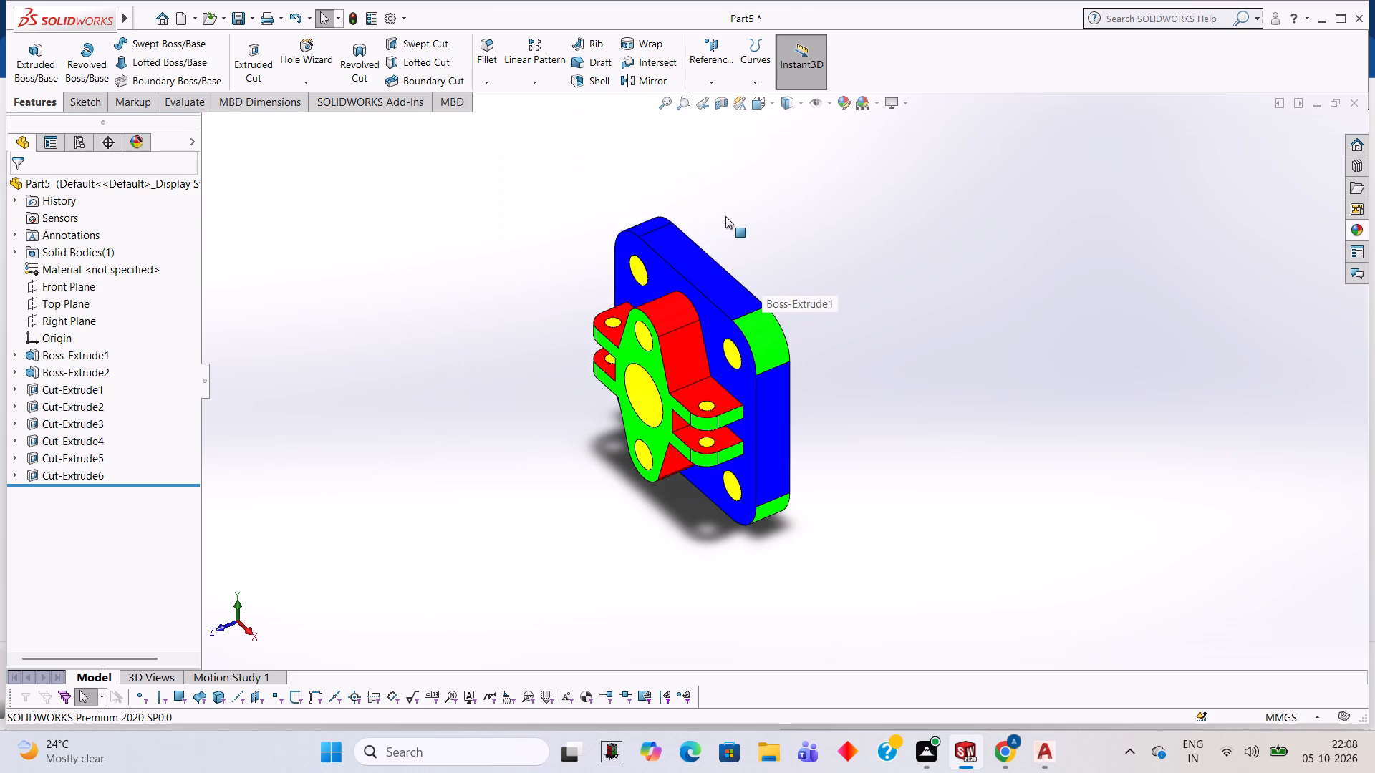
{"action": "left_click_drag", "start_coordinate": [783, 288], "coordinate": [815, 379]}
{"action": "middle_click_drag", "start_coordinate": [783, 288], "coordinate": [855, 484]}
{"action": "middle_click_drag", "start_coordinate": [616, 287], "coordinate": [841, 145]}
{"action": "middle_click_drag", "start_coordinate": [788, 389], "coordinate": [751, 298]}
{"action": "scroll", "coordinate": [729, 316], "scroll_direction": "down", "scroll_amount": 4}
{"action": "scroll", "coordinate": [705, 332], "scroll_direction": "up", "scroll_amount": 3}
{"action": "scroll", "coordinate": [710, 339], "scroll_direction": "down", "scroll_amount": 2}
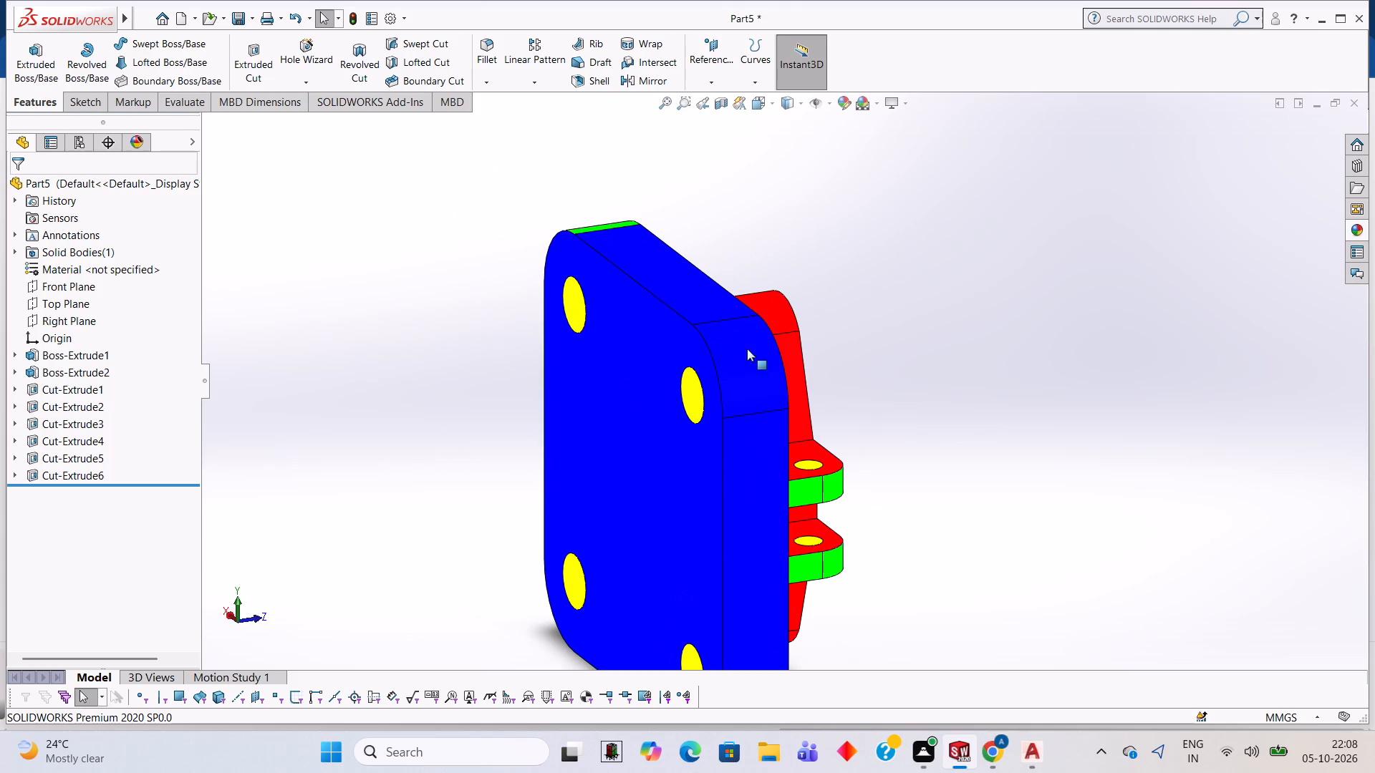
{"action": "left_click", "coordinate": [1359, 225]}
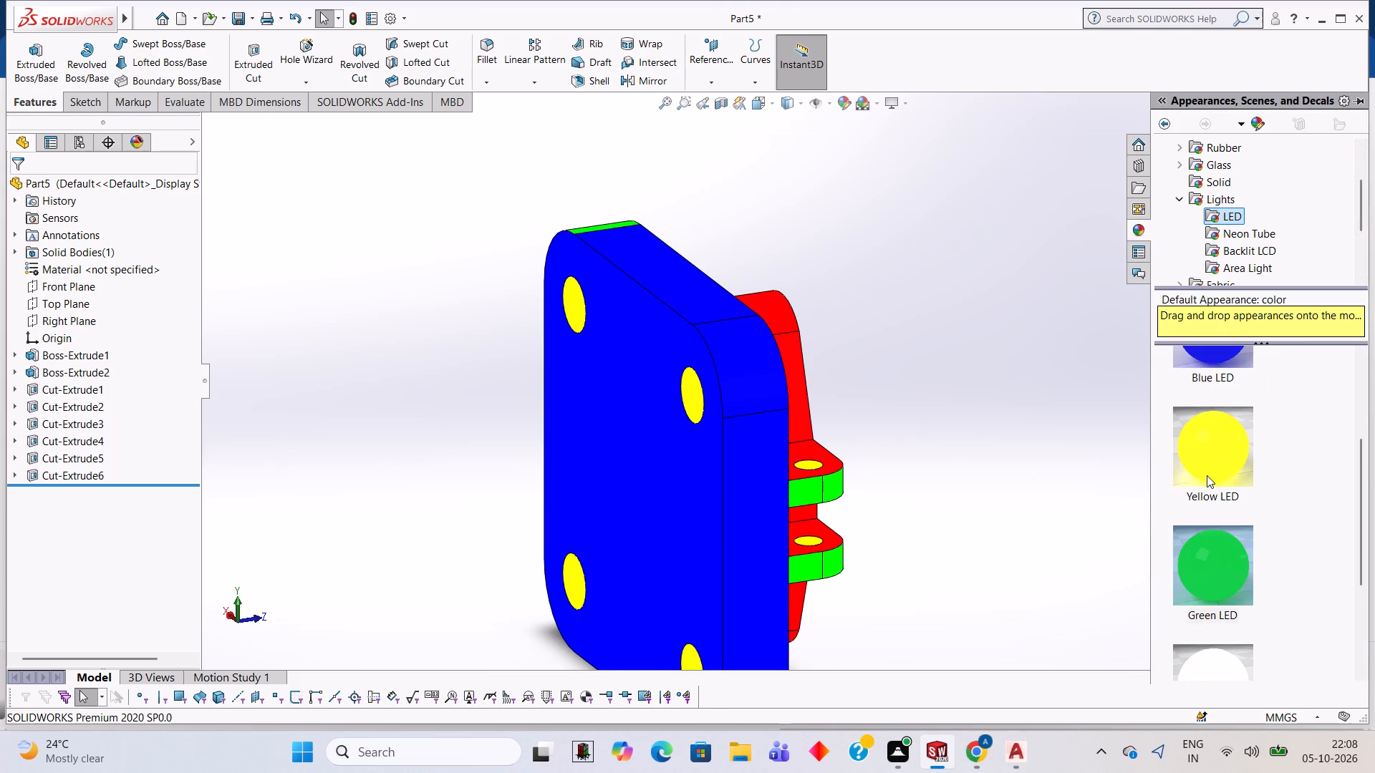
{"action": "left_click_drag", "start_coordinate": [1215, 560], "coordinate": [758, 348]}
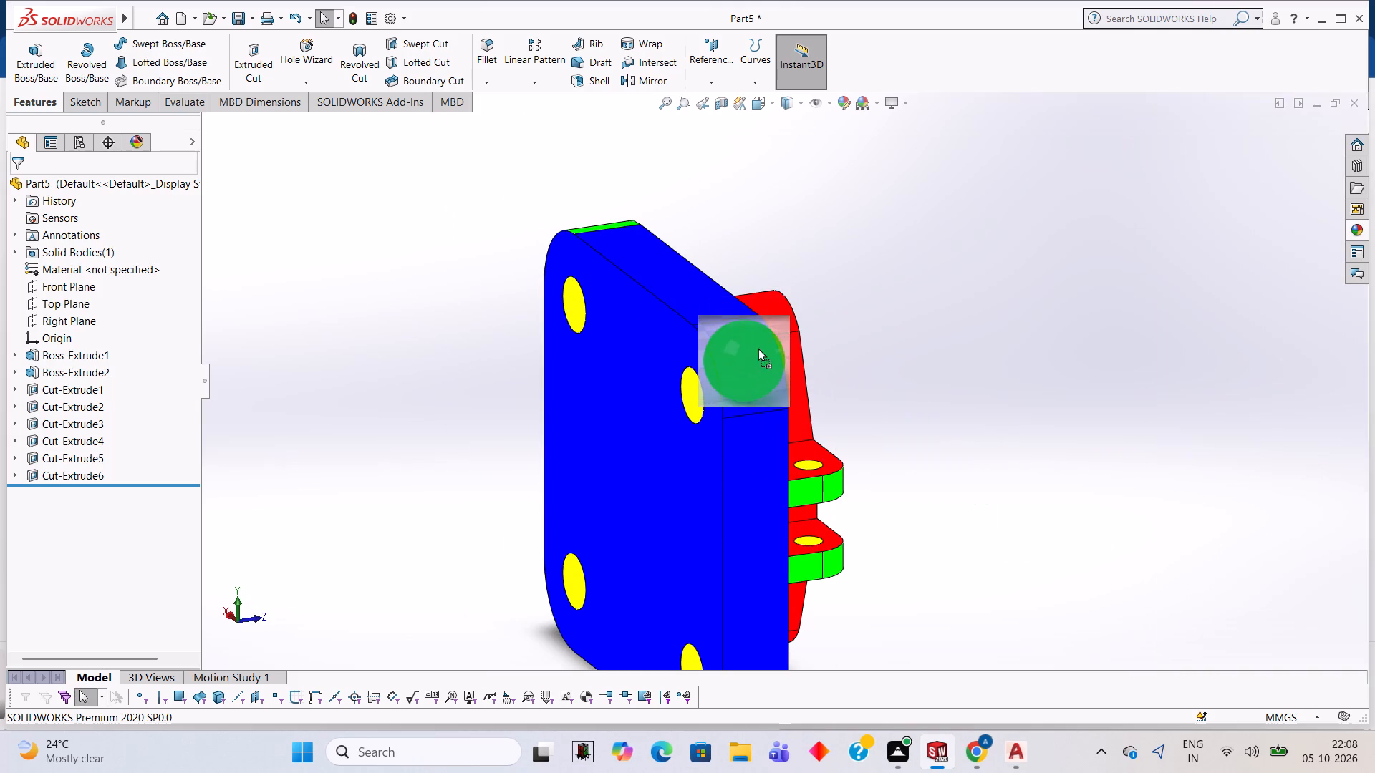
{"action": "left_click_drag", "start_coordinate": [758, 348], "coordinate": [758, 364]}
{"action": "left_click", "coordinate": [758, 364]}
Apply the Green LED appearance to the base block's remaining blue rounded corner face, at the lower left.
{"action": "scroll", "coordinate": [770, 397], "scroll_direction": "down", "scroll_amount": 1}
{"action": "scroll", "coordinate": [787, 433], "scroll_direction": "up", "scroll_amount": 4}
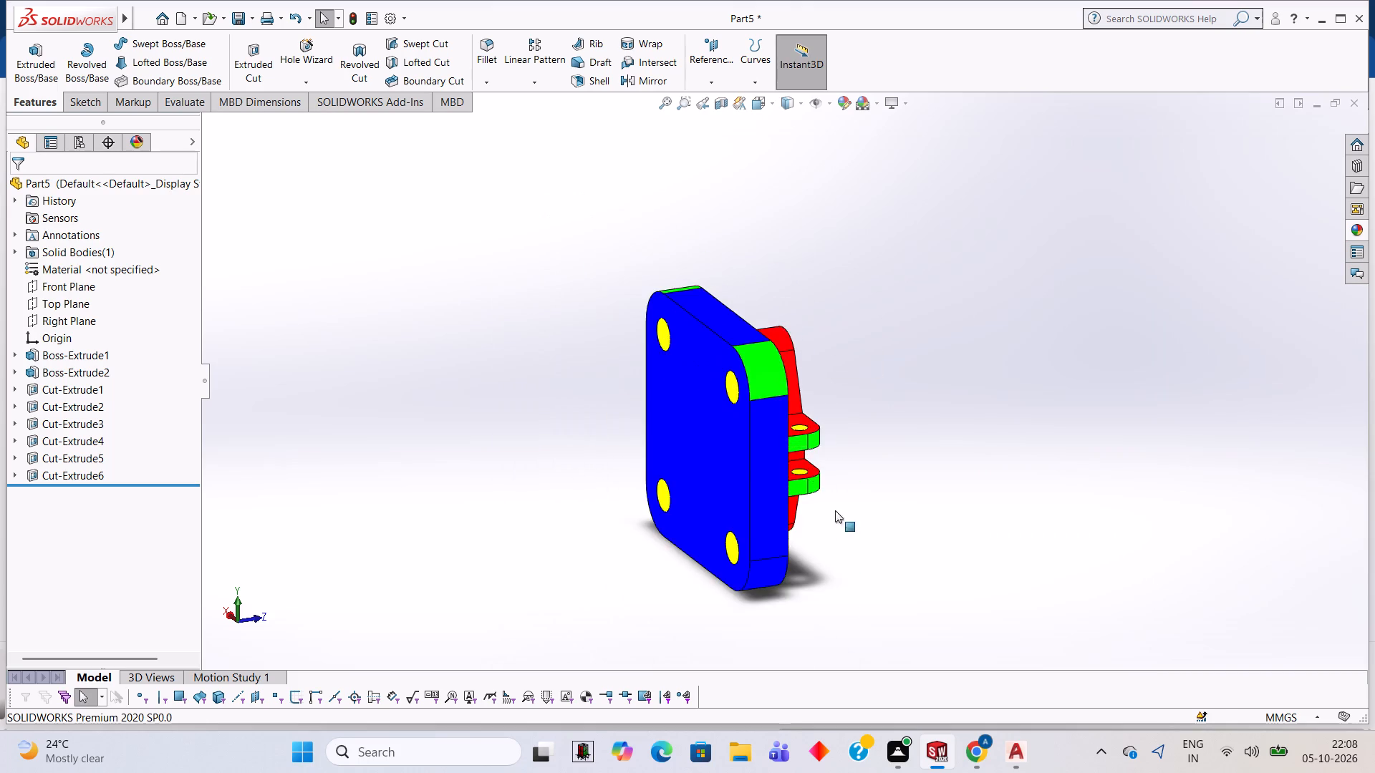
{"action": "middle_click_drag", "start_coordinate": [851, 572], "coordinate": [844, 336]}
{"action": "scroll", "coordinate": [829, 399], "scroll_direction": "down", "scroll_amount": 3}
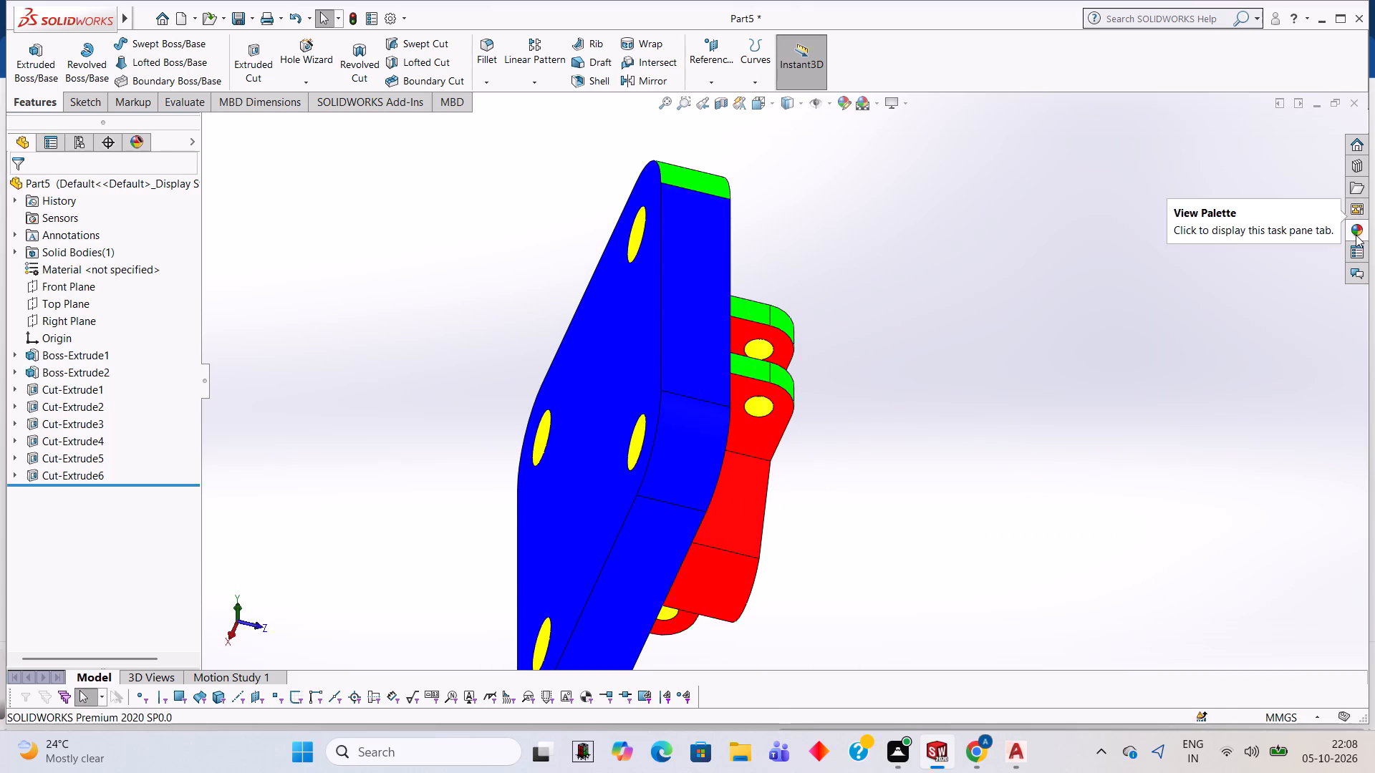
{"action": "left_click", "coordinate": [1356, 235]}
{"action": "left_click_drag", "start_coordinate": [1227, 546], "coordinate": [731, 422]}
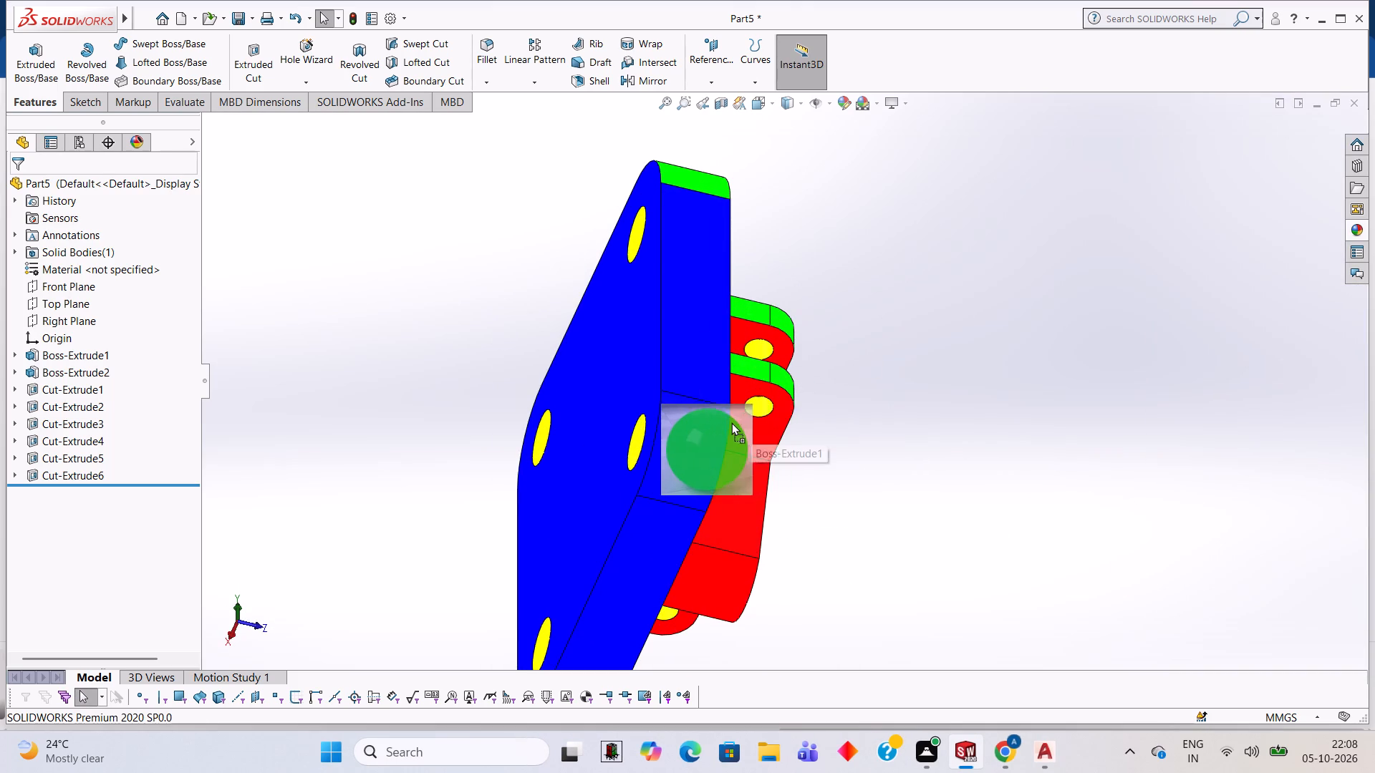
{"action": "left_click_drag", "start_coordinate": [731, 422], "coordinate": [709, 412]}
{"action": "left_click", "coordinate": [709, 412]}
Examine the finished colouring of the whole part from the underside, back, sides and front.
{"action": "scroll", "coordinate": [709, 412], "scroll_direction": "up", "scroll_amount": 3}
{"action": "scroll", "coordinate": [1048, 492], "scroll_direction": "up", "scroll_amount": 1}
{"action": "middle_click_drag", "start_coordinate": [1049, 492], "coordinate": [966, 441]}
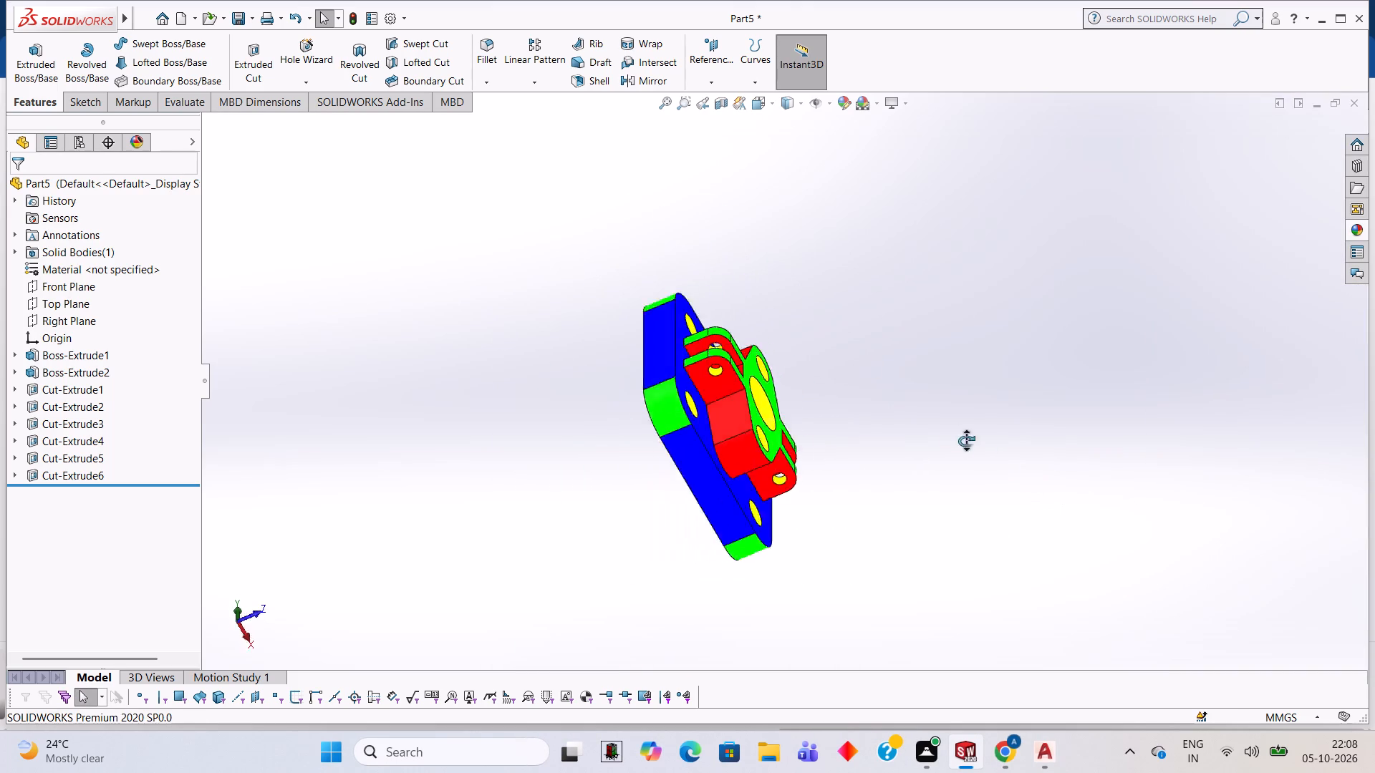
{"action": "middle_click_drag", "start_coordinate": [966, 441], "coordinate": [930, 379]}
{"action": "scroll", "coordinate": [894, 415], "scroll_direction": "up", "scroll_amount": 3}
{"action": "scroll", "coordinate": [931, 289], "scroll_direction": "down", "scroll_amount": 1}
{"action": "middle_click_drag", "start_coordinate": [917, 344], "coordinate": [1031, 623]}
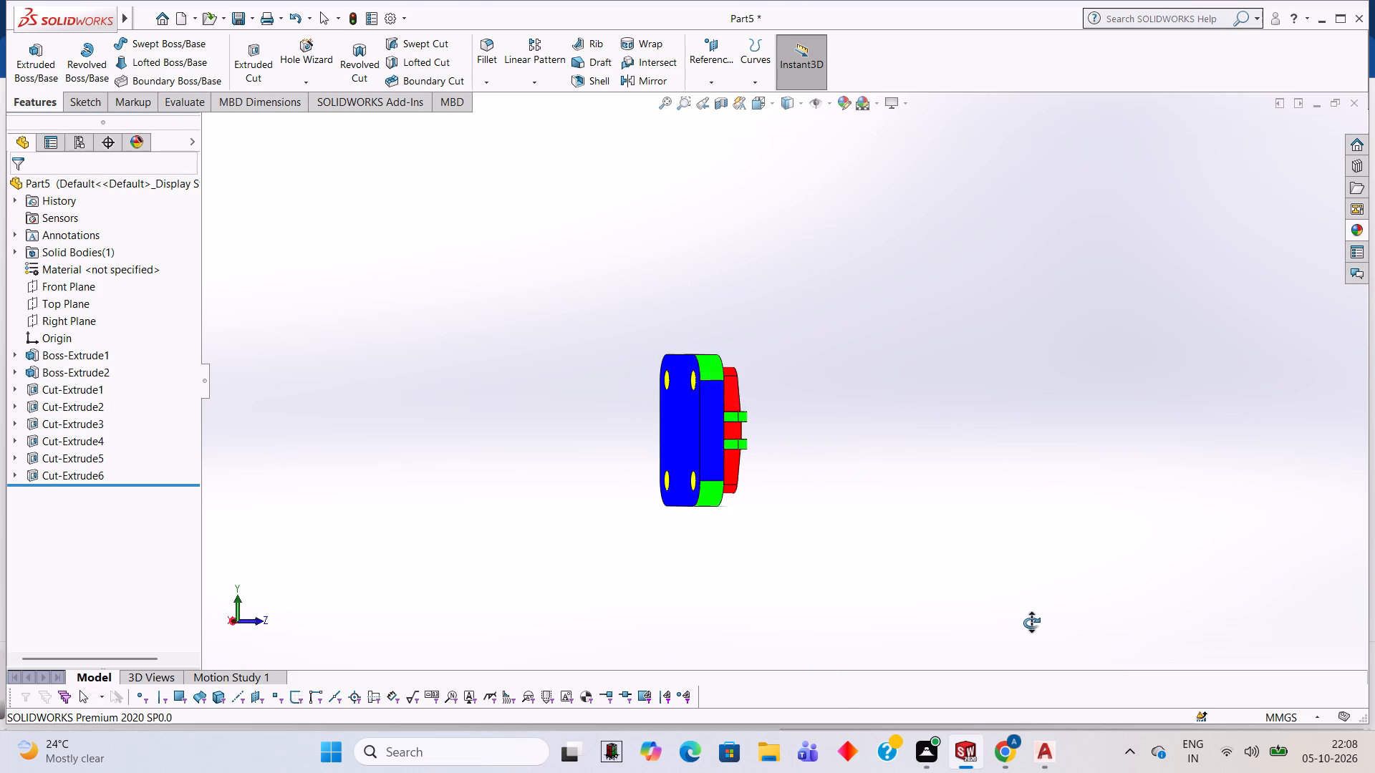
{"action": "middle_click_drag", "start_coordinate": [1031, 623], "coordinate": [953, 612]}
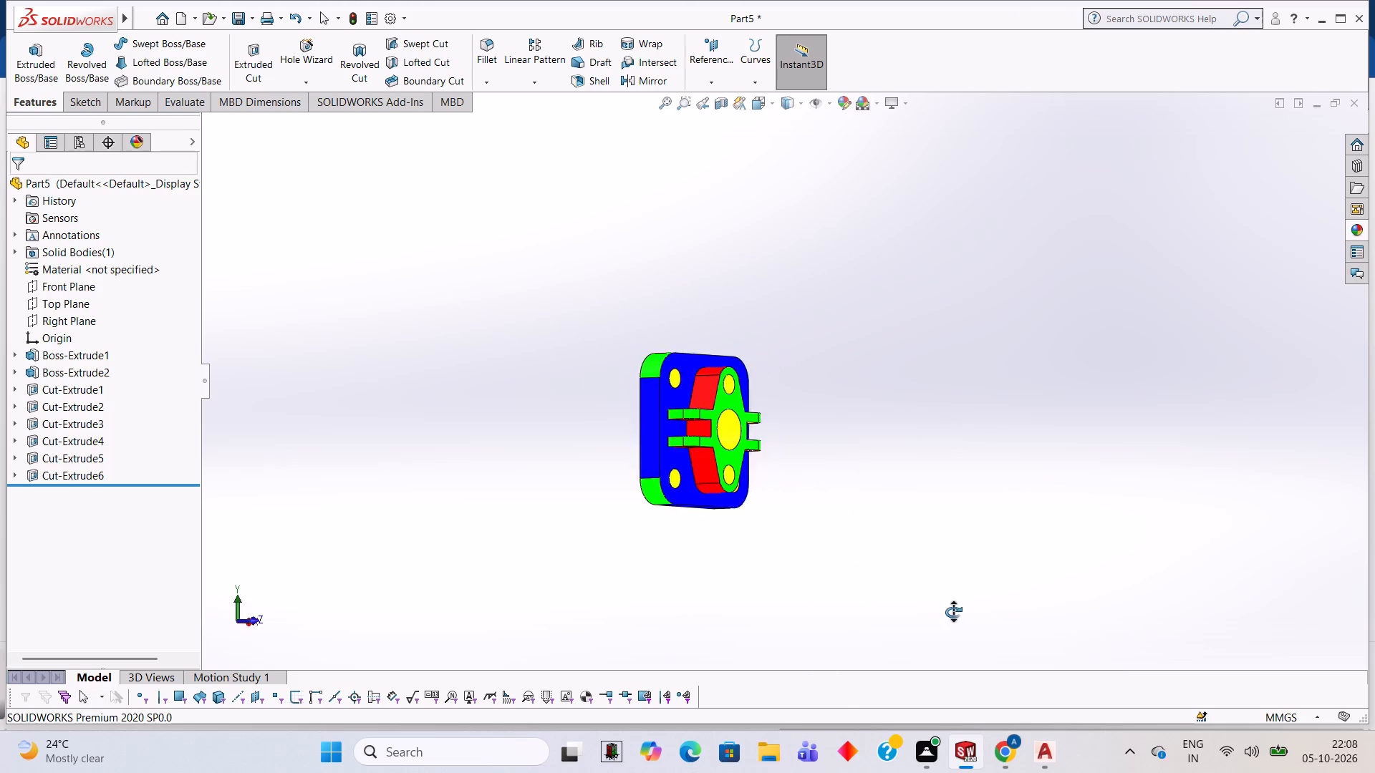
{"action": "middle_click_drag", "start_coordinate": [953, 612], "coordinate": [855, 494]}
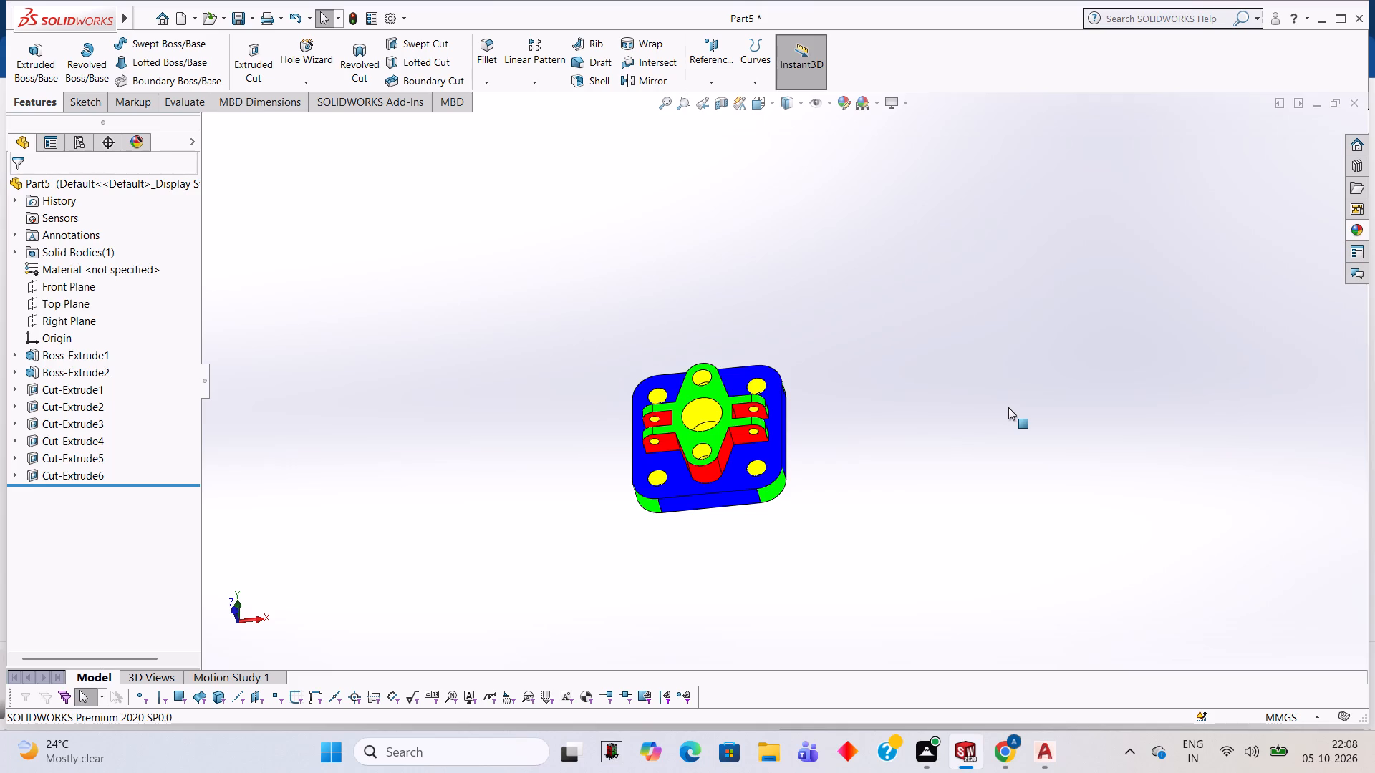
{"action": "middle_click_drag", "start_coordinate": [855, 404], "coordinate": [847, 376]}
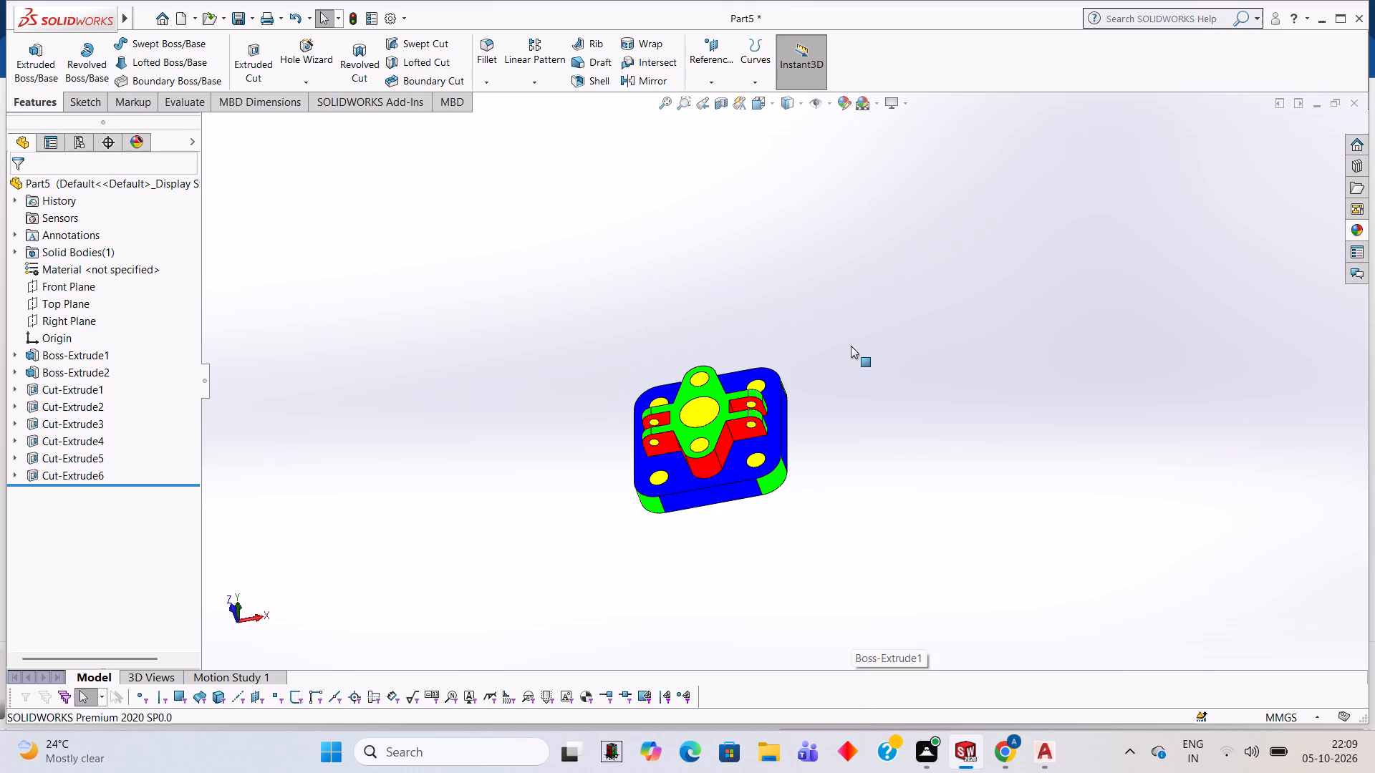
{"action": "middle_click_drag", "start_coordinate": [851, 346], "coordinate": [904, 452]}
{"action": "middle_click_drag", "start_coordinate": [834, 325], "coordinate": [802, 303]}
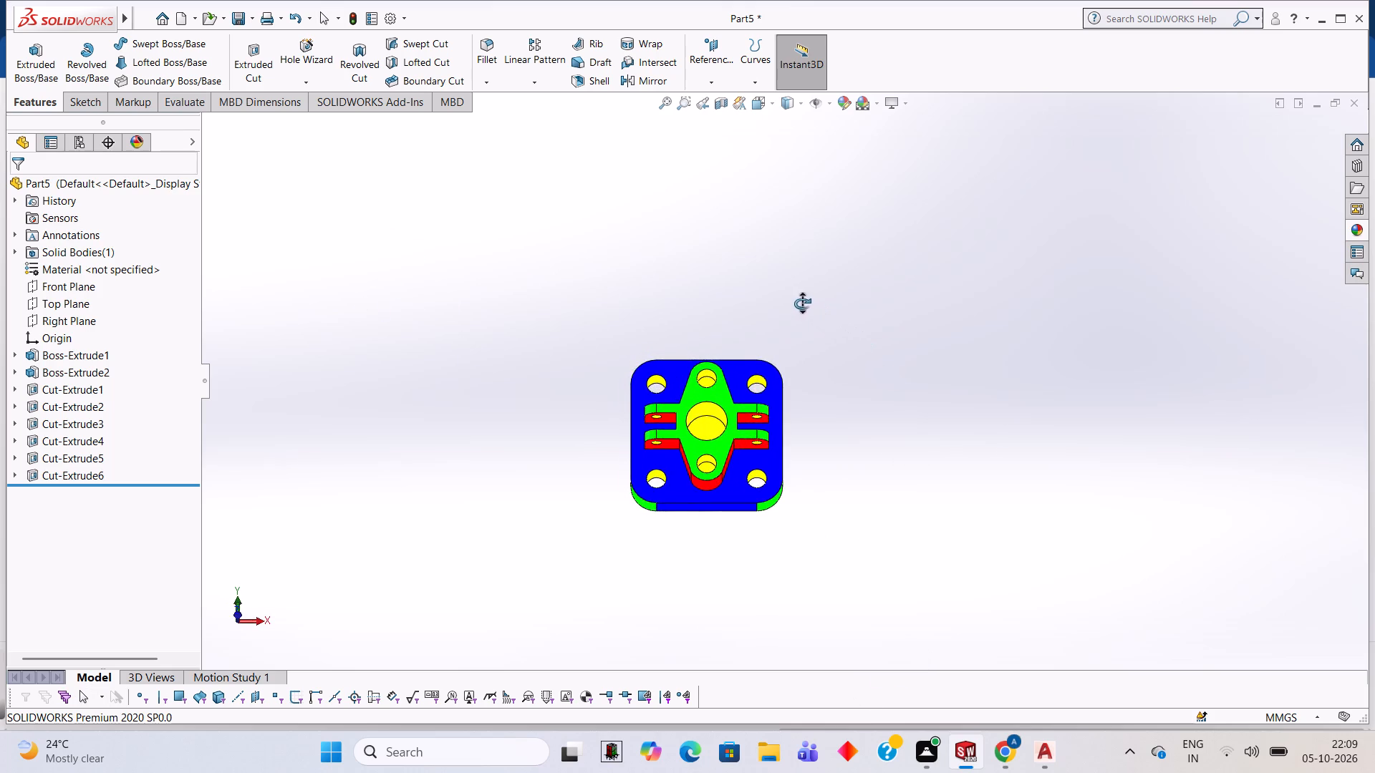
{"action": "middle_click_drag", "start_coordinate": [802, 303], "coordinate": [817, 270]}
Save the part in the Documents folder as a SOLIDWORKS Part named "square plate".
{"action": "key", "text": "ctrl+s"}
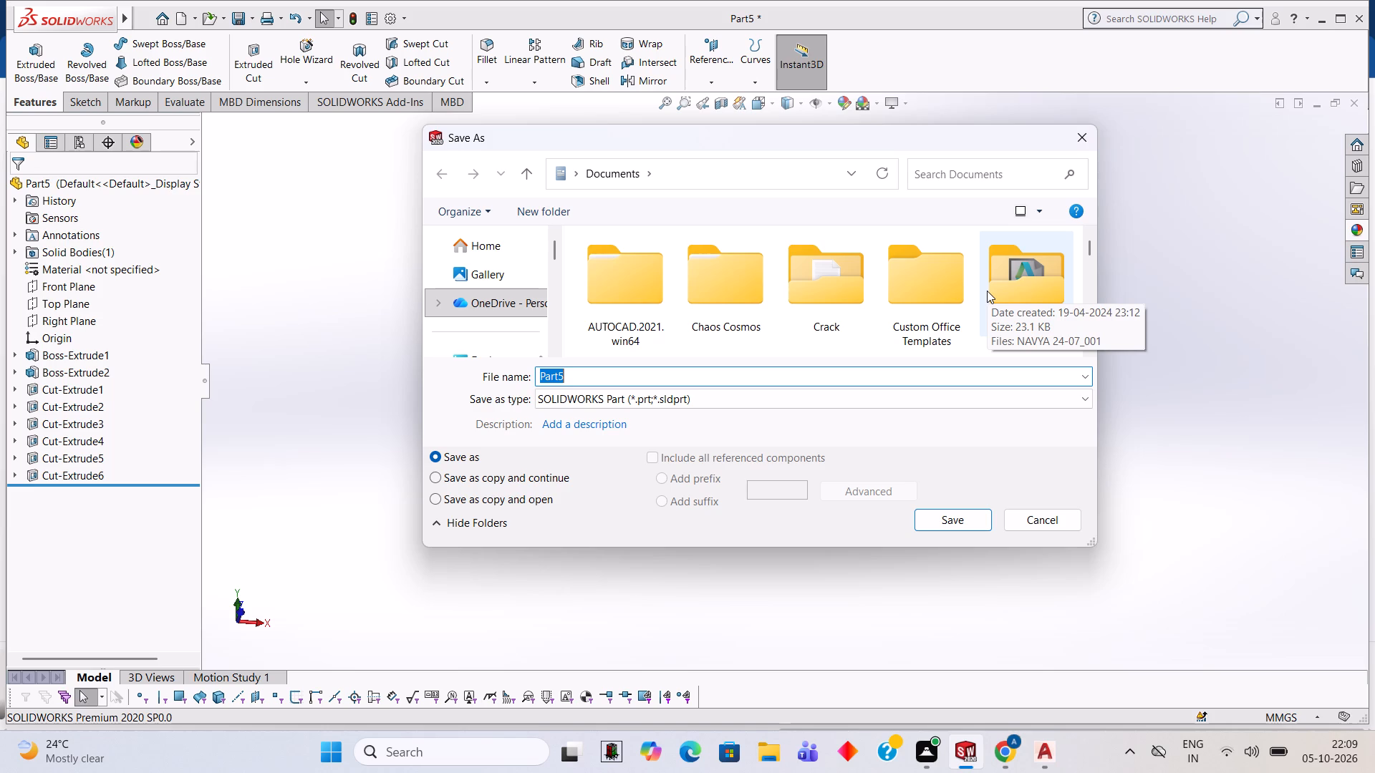
{"action": "type", "text": "sq"}
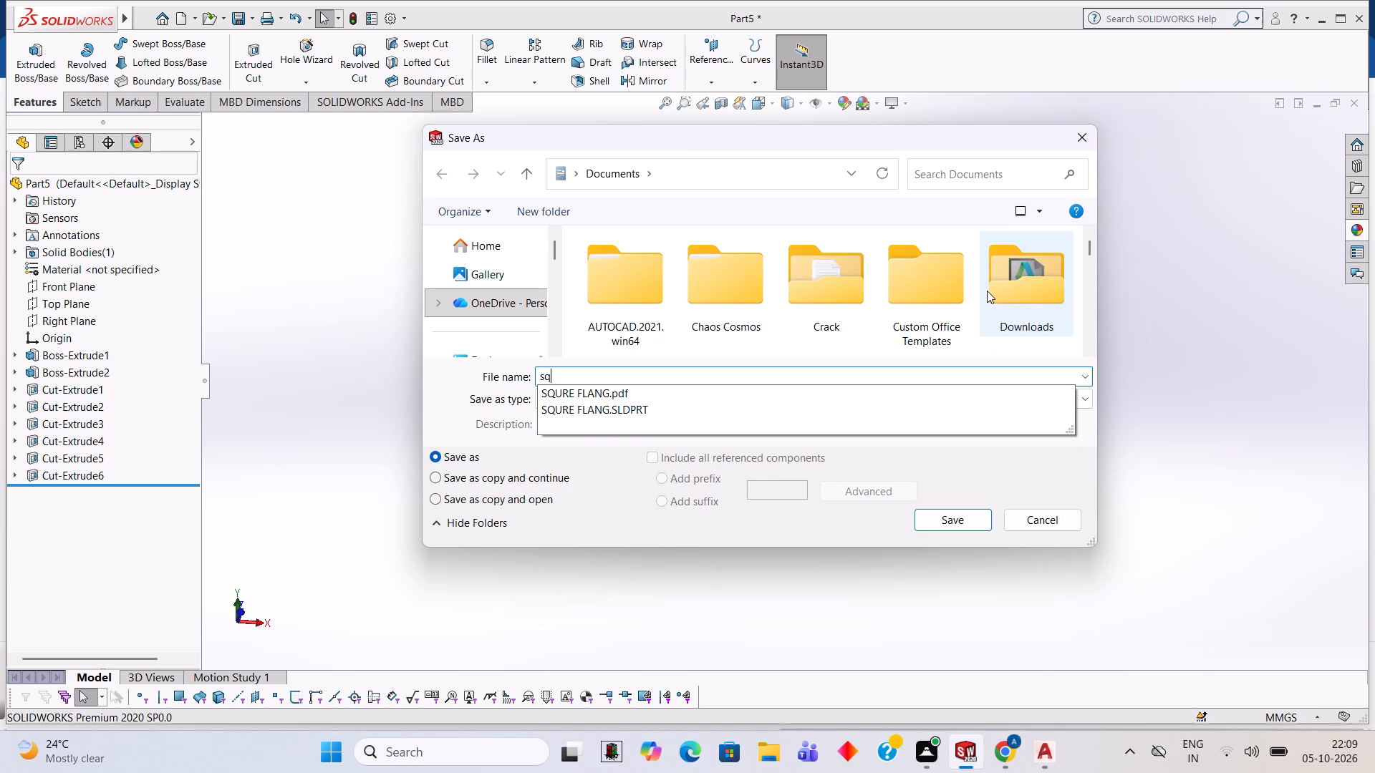
{"action": "key", "text": "u"}
{"action": "type", "text": "are"}
{"action": "key", "text": "space"}
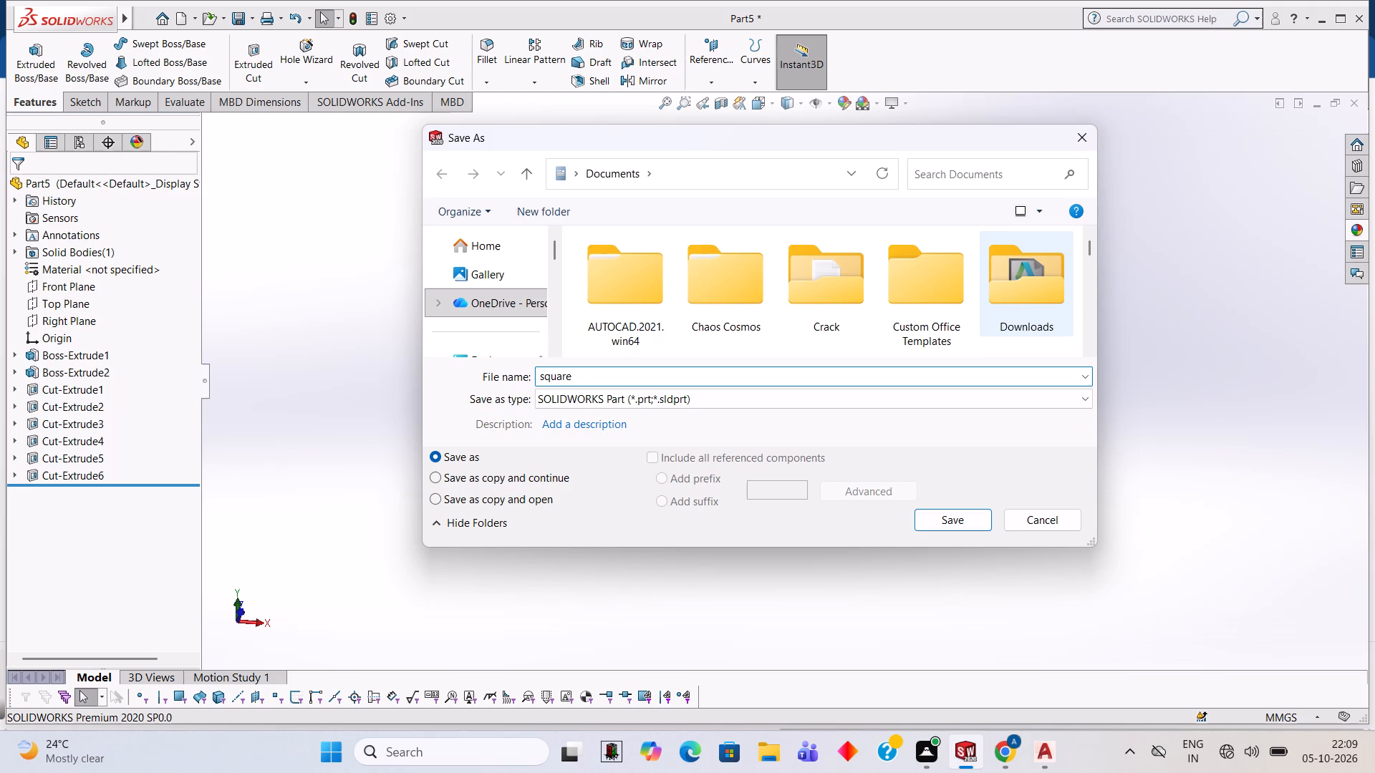
{"action": "type", "text": "pl"}
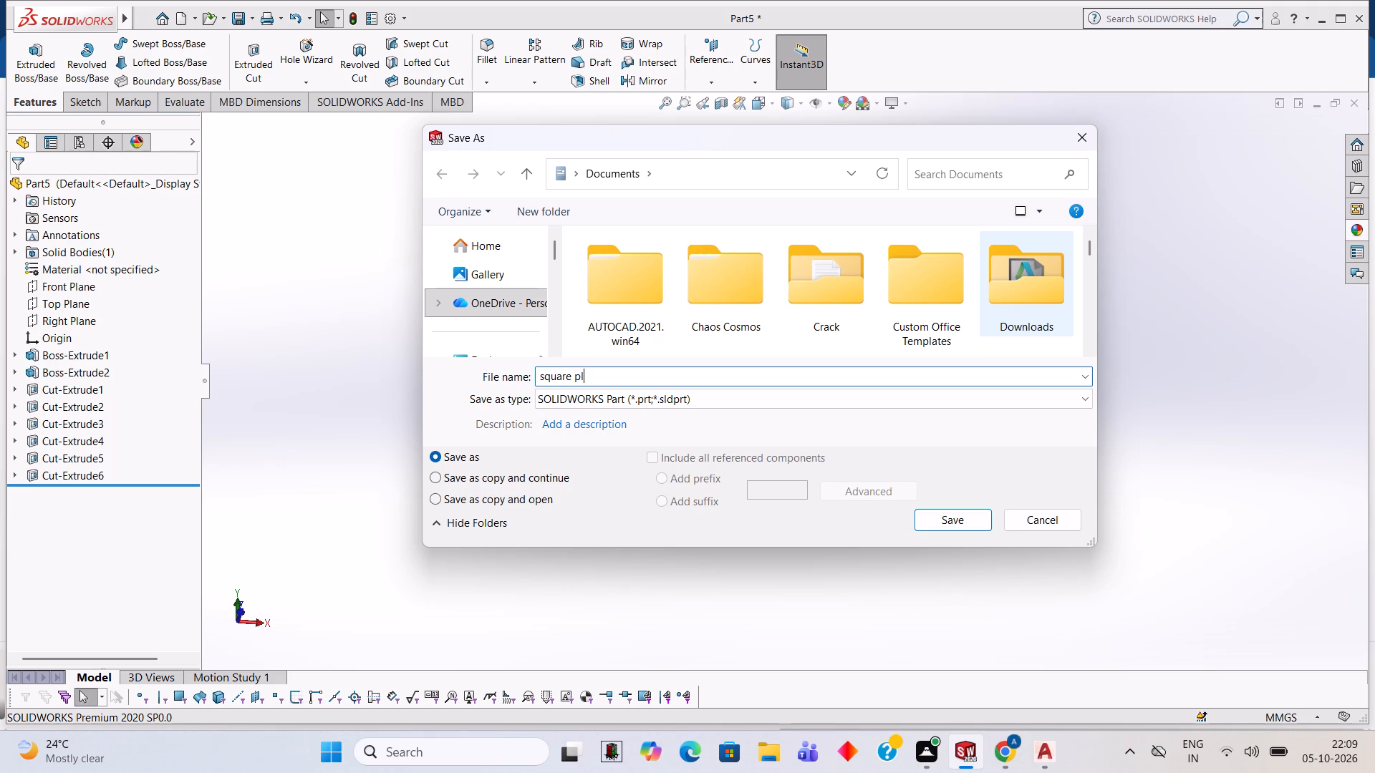
{"action": "key", "text": "a"}
{"action": "type", "text": "te"}
{"action": "key", "text": "space"}
{"action": "key", "text": "Return"}
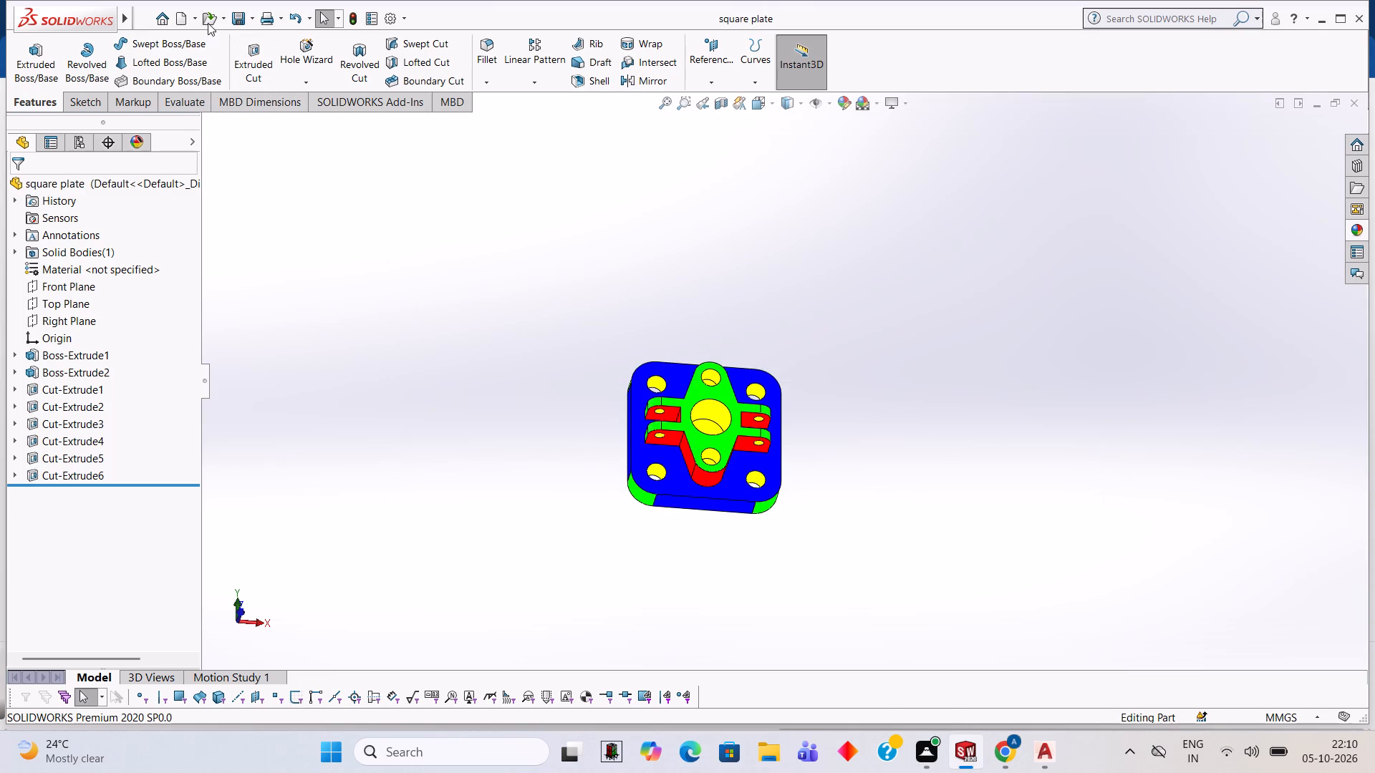
Save a copy of the part as an Adobe PDF named "square plate" in the Documents folder.
{"action": "left_click", "coordinate": [248, 17]}
{"action": "left_click", "coordinate": [256, 61]}
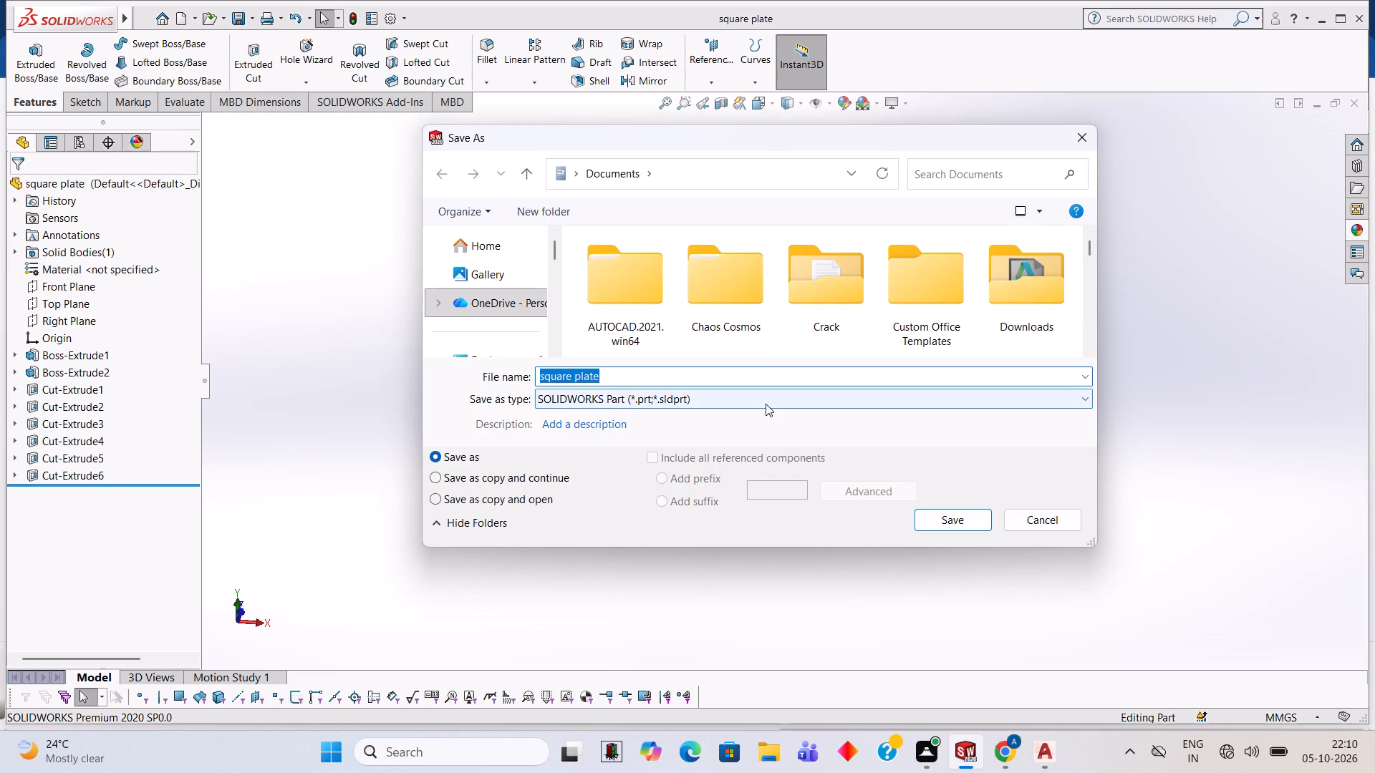
{"action": "left_click", "coordinate": [766, 404]}
{"action": "left_click", "coordinate": [643, 108]}
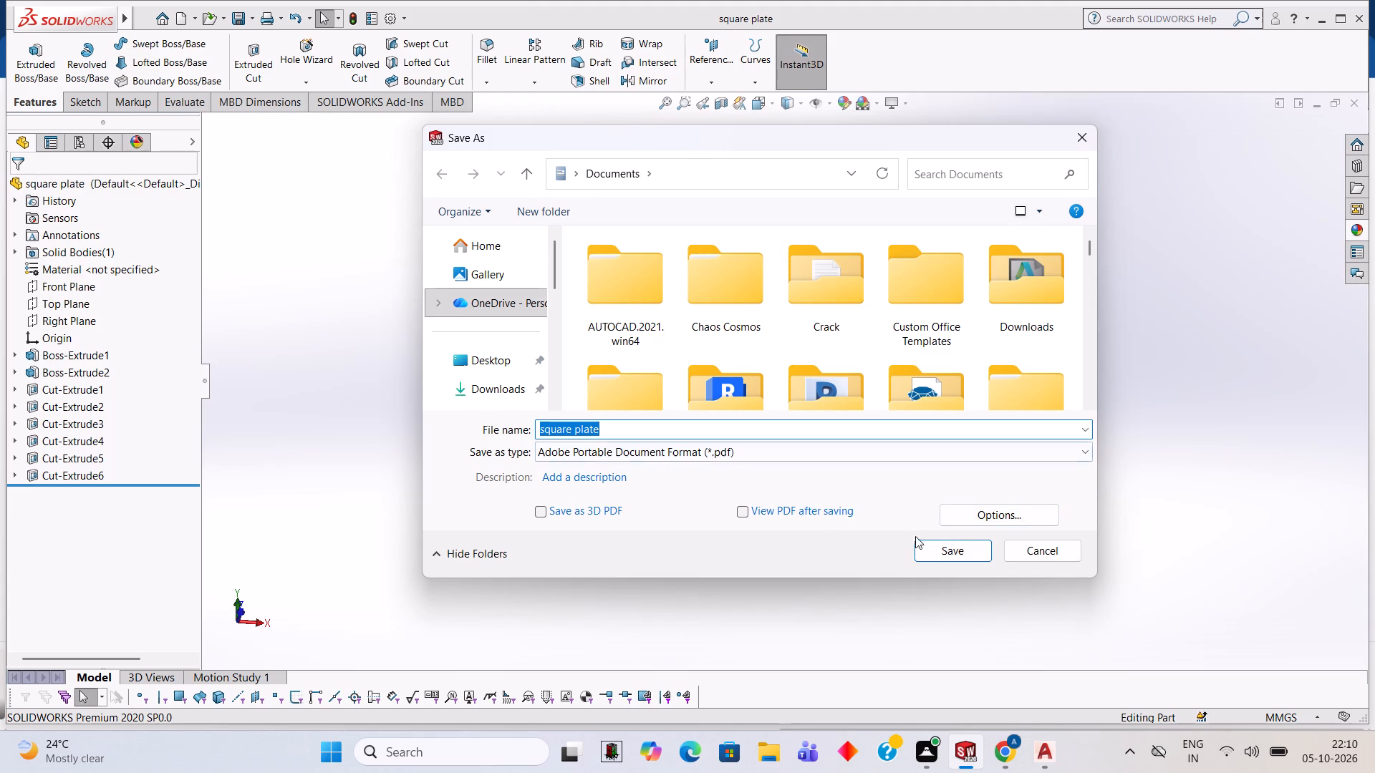
{"action": "left_click", "coordinate": [959, 552]}
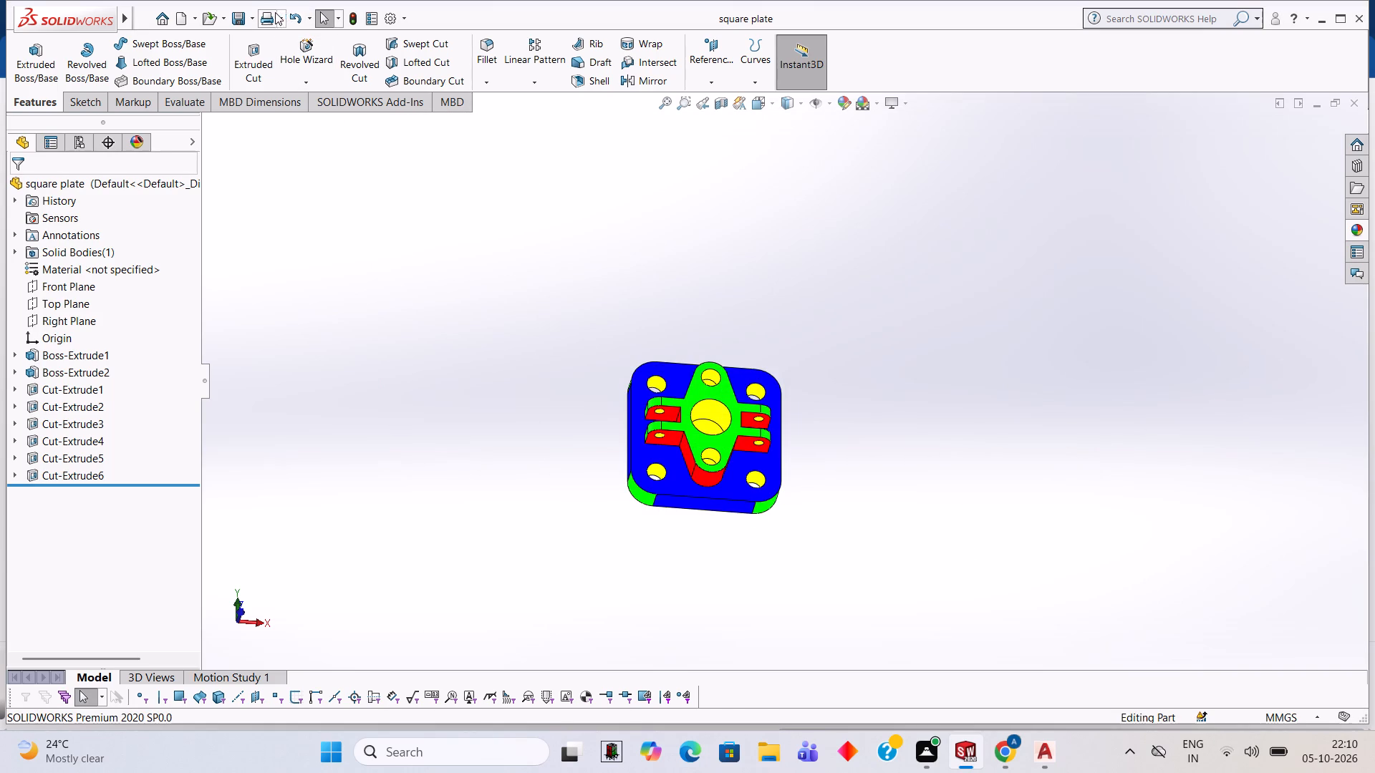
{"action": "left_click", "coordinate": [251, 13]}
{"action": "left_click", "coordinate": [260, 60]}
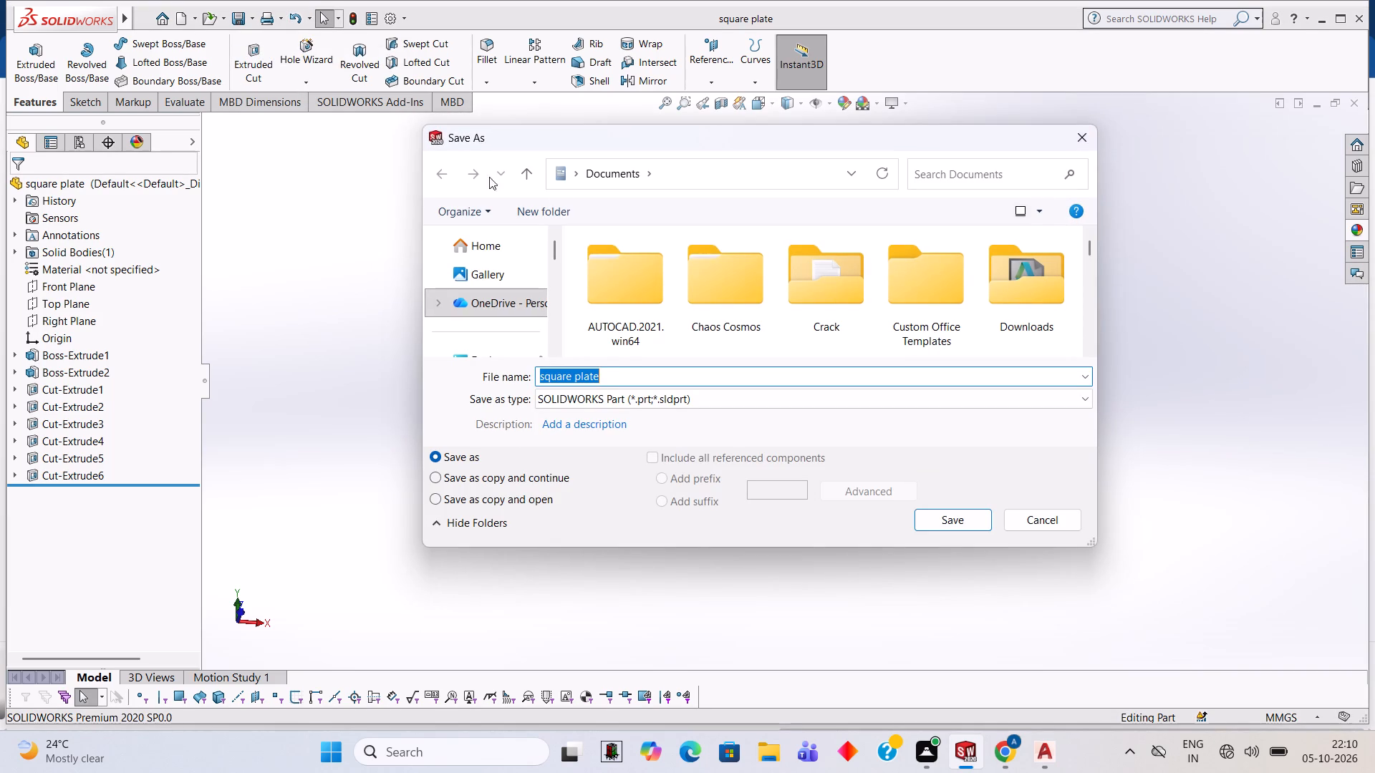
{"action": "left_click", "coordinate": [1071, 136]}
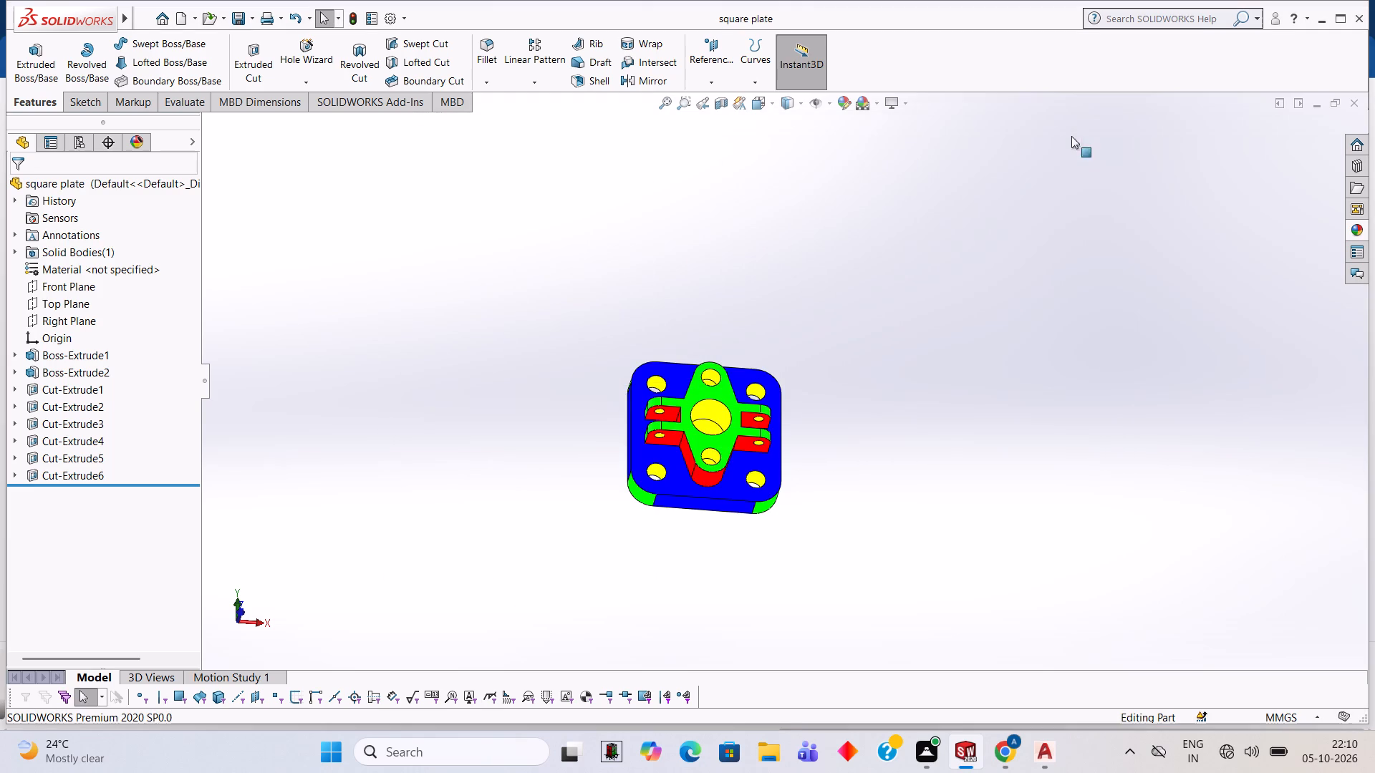